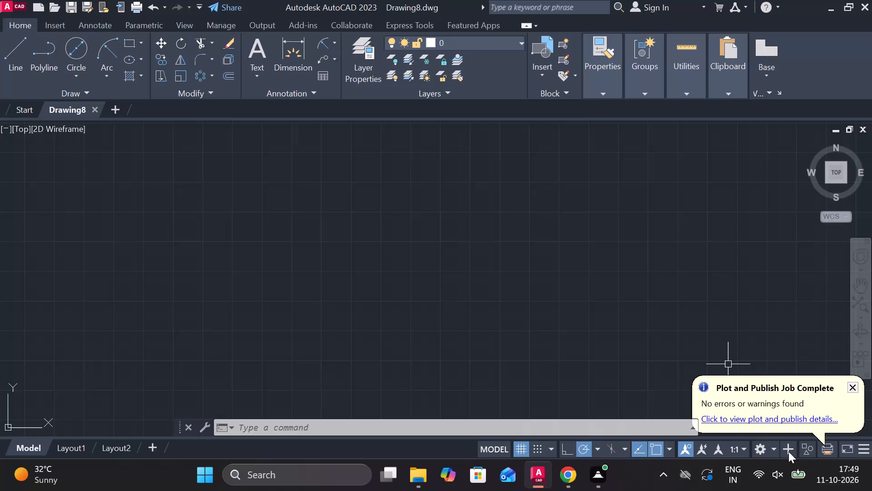
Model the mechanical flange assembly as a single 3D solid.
Switch the workspace to 3D Modeling.
{"action": "left_click", "coordinate": [777, 449]}
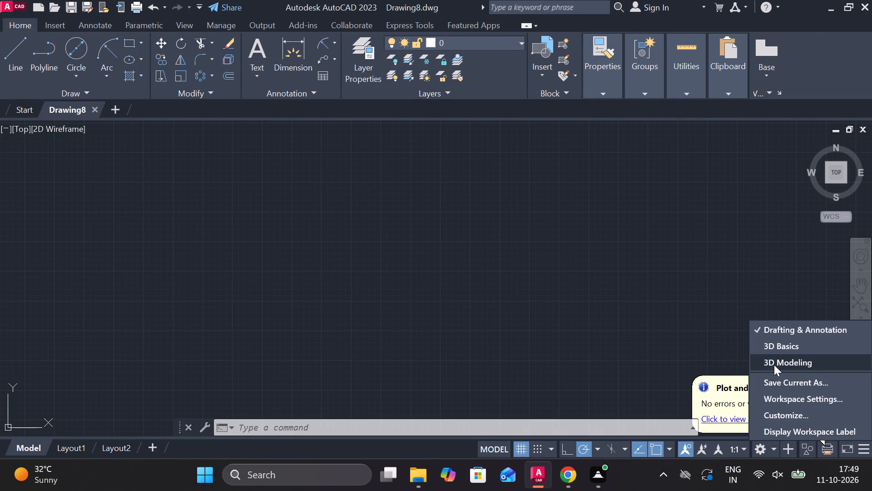
{"action": "left_click", "coordinate": [774, 365]}
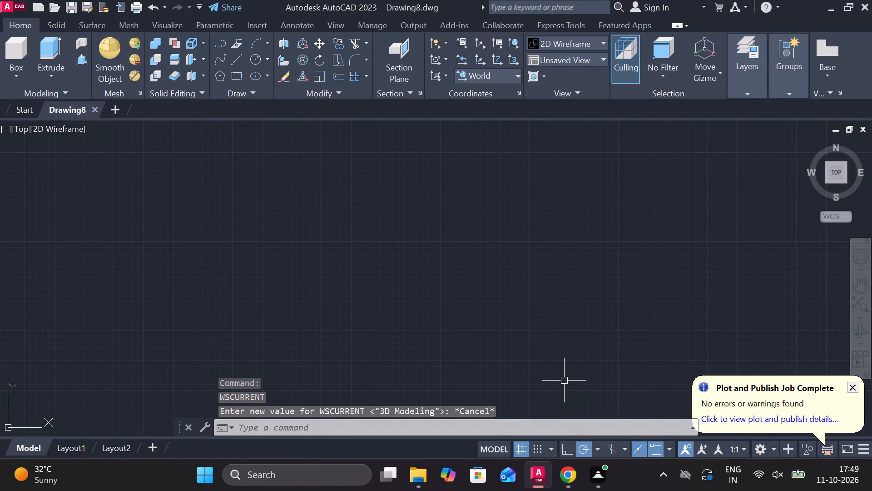
Set the model space limits with lower-left corner 0,0 and upper-right corner 297,210.
{"action": "left_click", "coordinate": [510, 422]}
{"action": "type", "text": "LOG"}
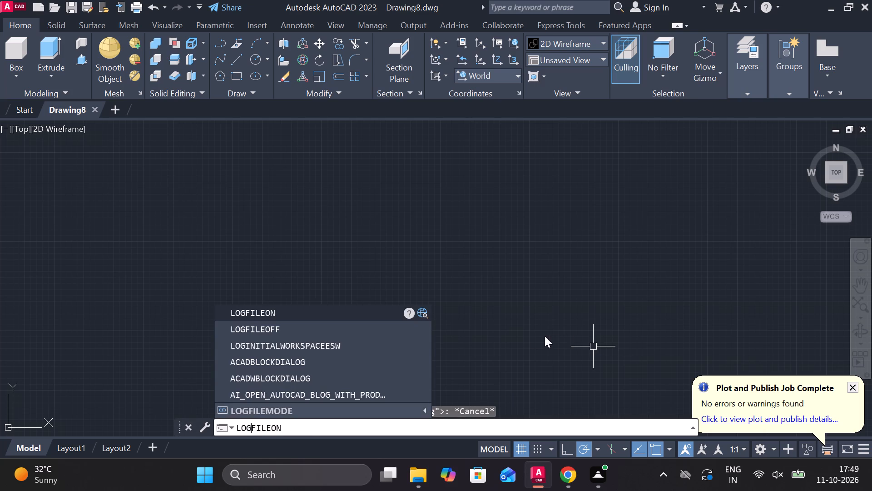
{"action": "left_click", "coordinate": [265, 312]}
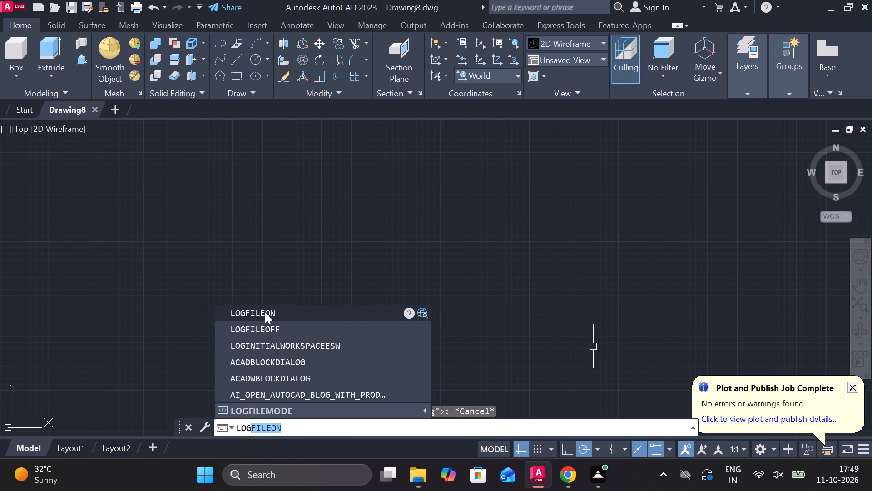
{"action": "type", "text": "LIM"}
{"action": "left_click", "coordinate": [395, 333]}
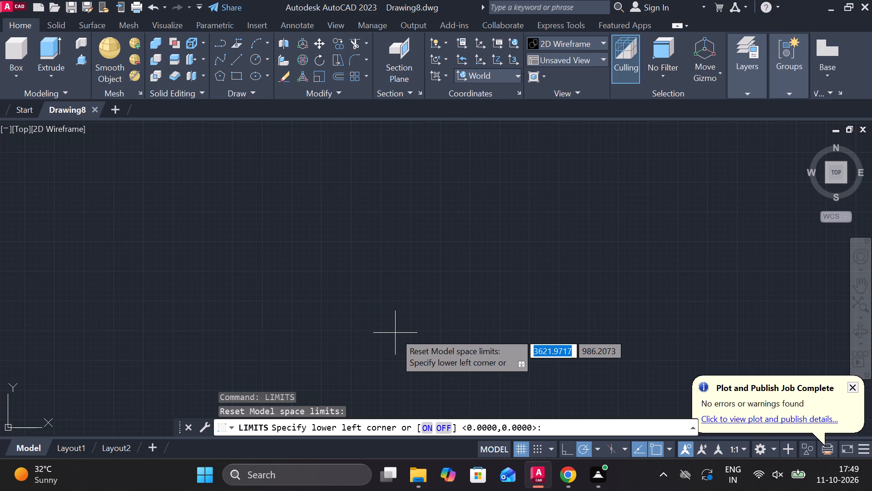
{"action": "type", "text": "0,0"}
{"action": "key", "text": "Return"}
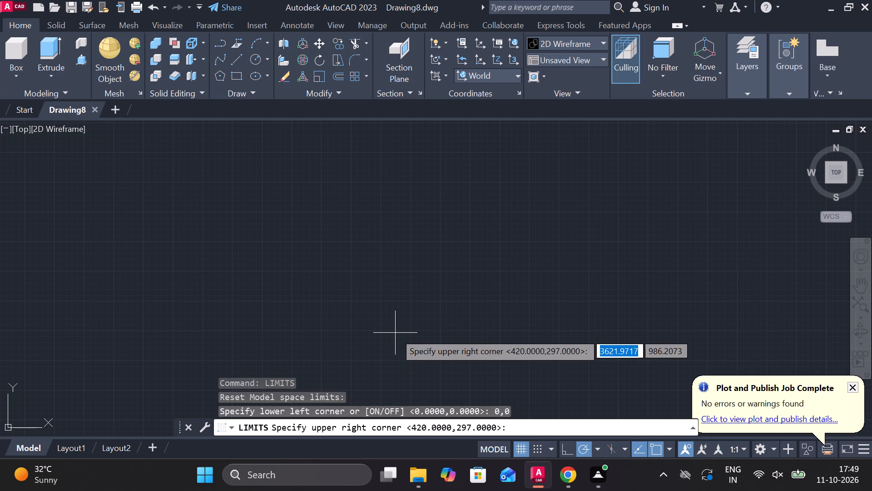
{"action": "type", "text": "297,210"}
{"action": "key", "text": "Return"}
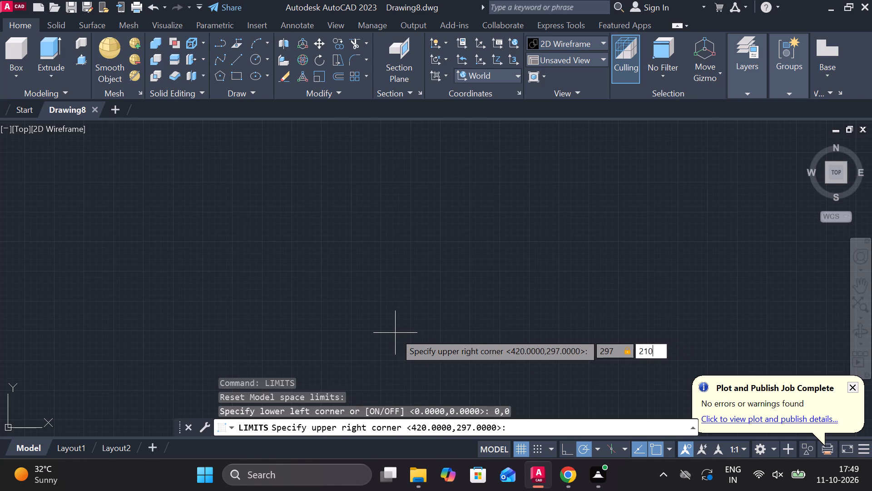
Zoom to extents, set the Top view and draw a circle of diameter 120 in open space.
{"action": "key", "text": "z"}
{"action": "key", "text": "Return"}
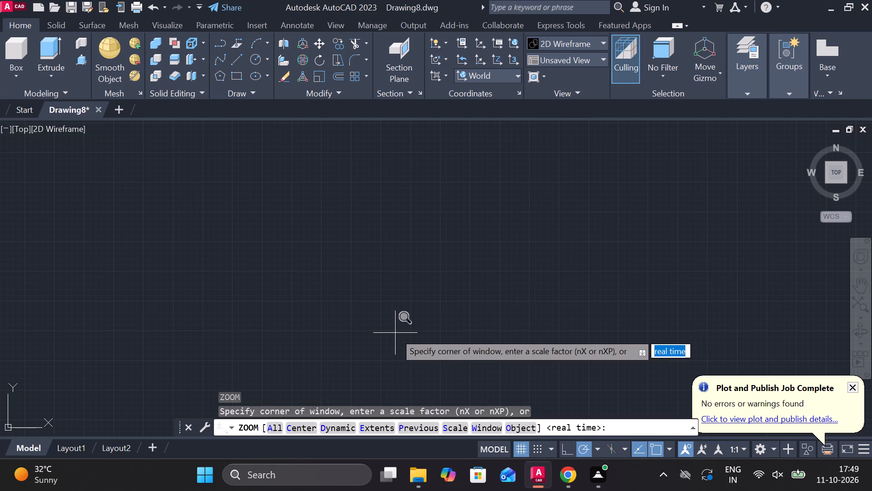
{"action": "key", "text": "e"}
{"action": "key", "text": "Return"}
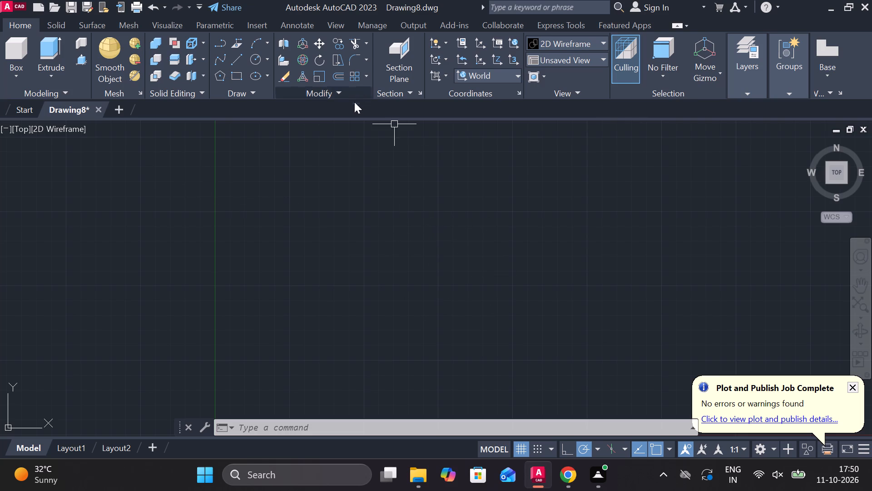
{"action": "left_click", "coordinate": [580, 65]}
{"action": "left_click", "coordinate": [566, 77]}
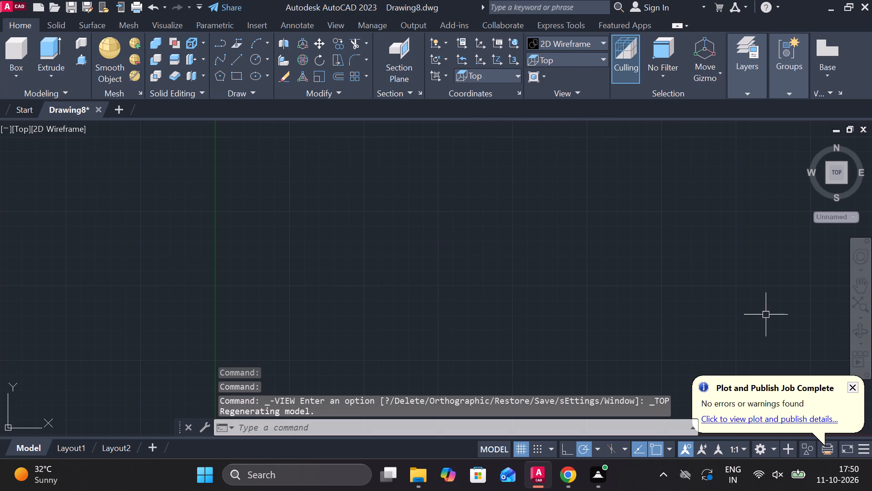
{"action": "type", "text": "C"}
{"action": "key", "text": "space"}
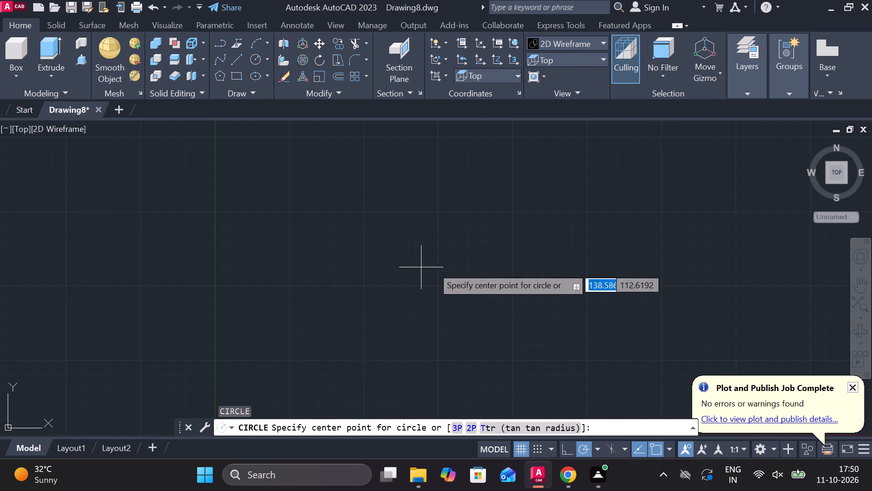
{"action": "left_click", "coordinate": [478, 265]}
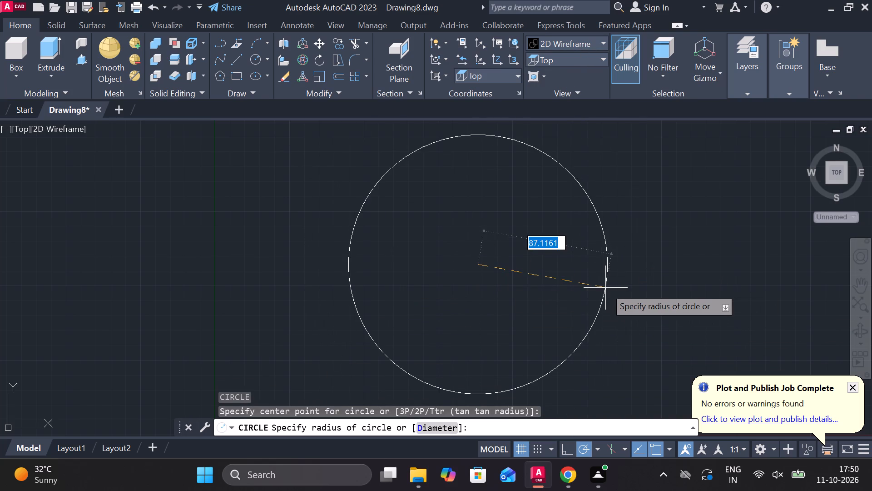
{"action": "type", "text": "D"}
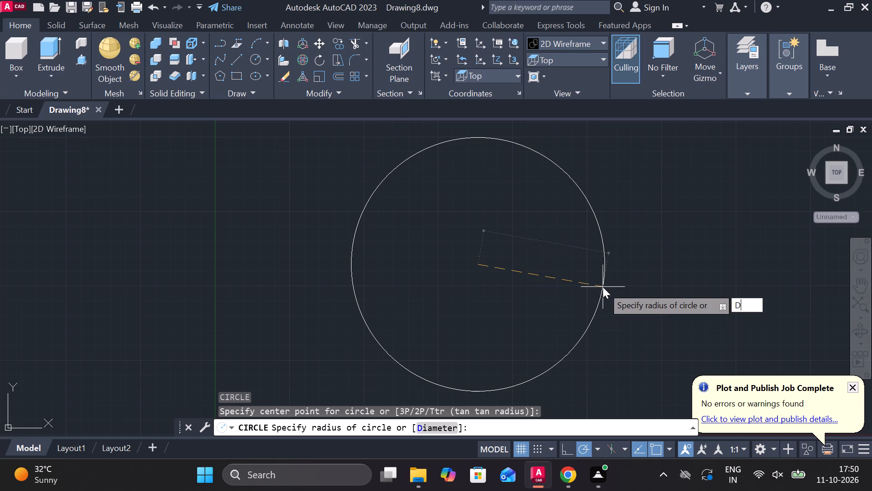
{"action": "key", "text": "space"}
{"action": "type", "text": "120"}
{"action": "key", "text": "Return"}
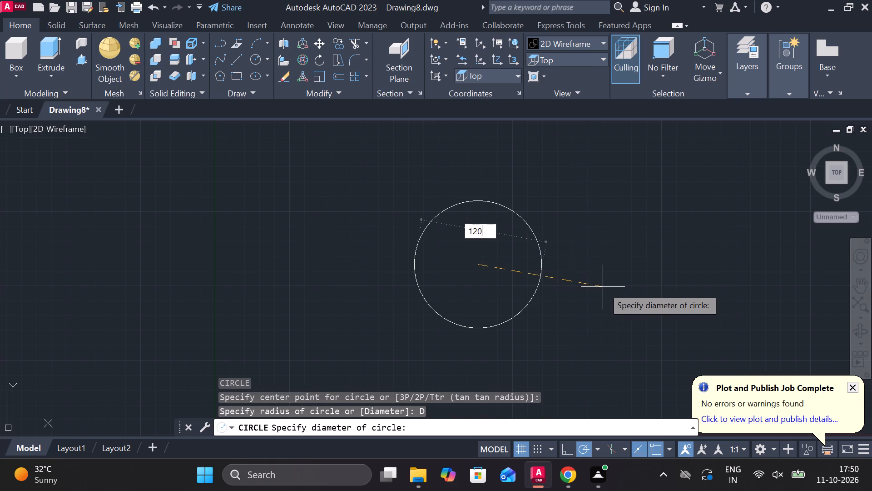
In the SW Isometric view, Presspull the 120-diameter circle upward by 20 into a solid disc.
{"action": "left_click", "coordinate": [589, 63]}
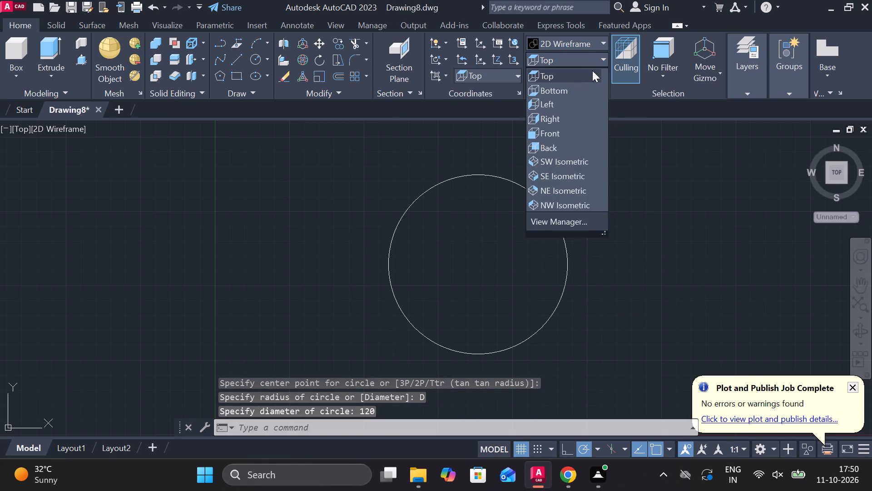
{"action": "left_click", "coordinate": [560, 155]}
{"action": "scroll", "coordinate": [543, 225], "scroll_direction": "down", "scroll_amount": 1}
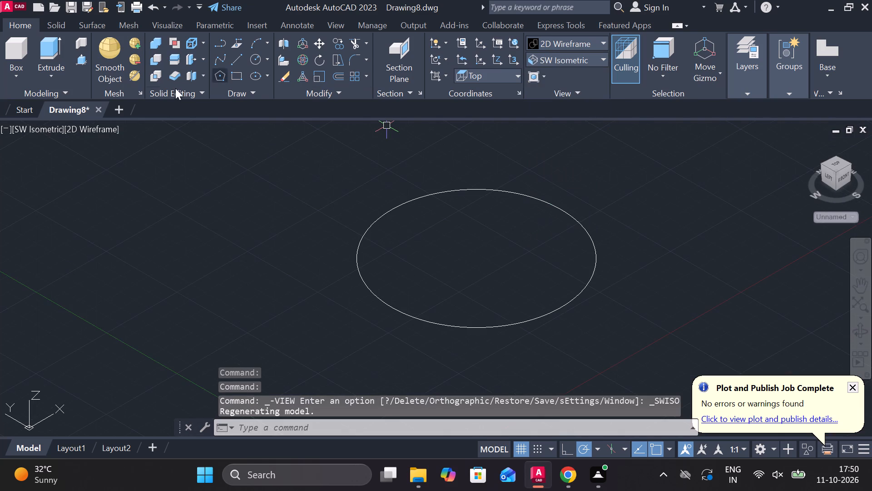
{"action": "left_click", "coordinate": [82, 58]}
{"action": "left_click", "coordinate": [473, 249]}
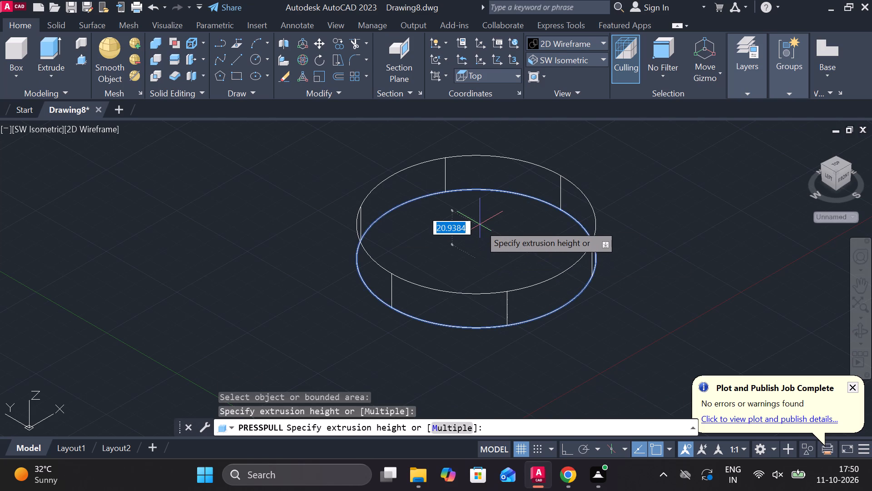
{"action": "type", "text": "20"}
{"action": "key", "text": "Return"}
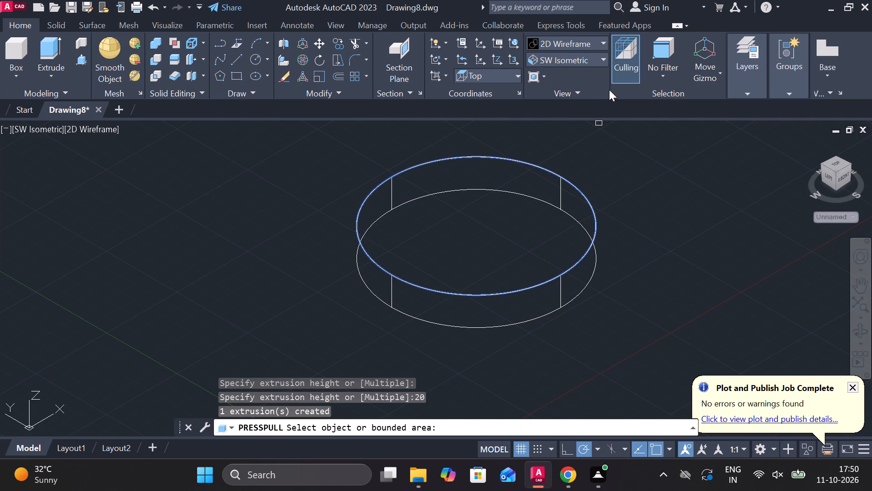
{"action": "key", "text": "Escape"}
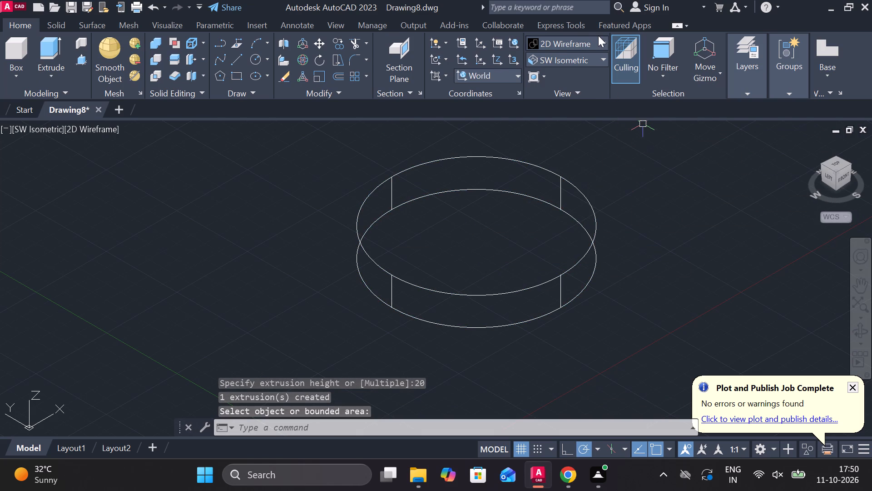
{"action": "left_click", "coordinate": [598, 38]}
{"action": "key", "text": "Escape"}
Draw a circle of diameter 50 centred on the disc's top face.
{"action": "key", "text": "c"}
{"action": "key", "text": "Return"}
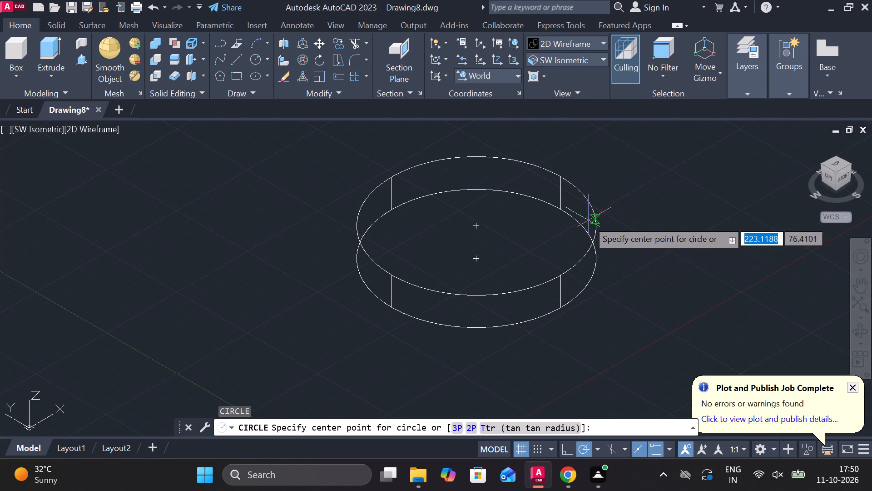
{"action": "scroll", "coordinate": [480, 217], "scroll_direction": "down", "scroll_amount": 2}
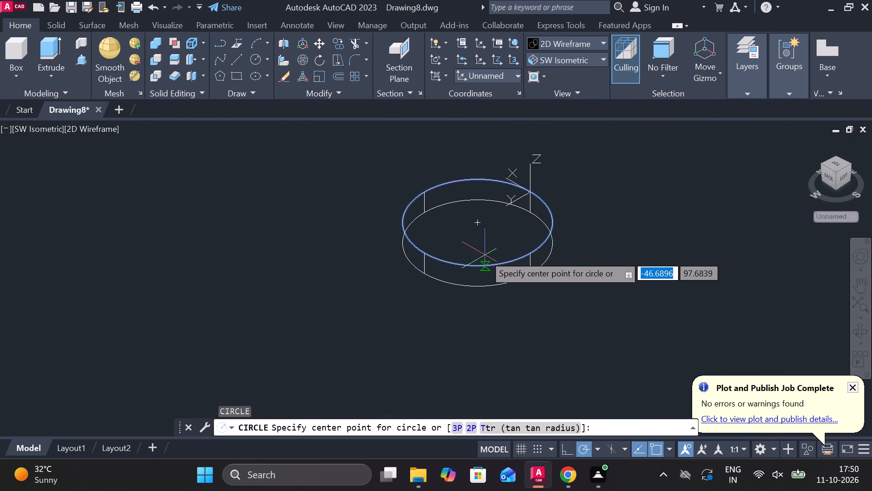
{"action": "scroll", "coordinate": [484, 256], "scroll_direction": "down", "scroll_amount": 4}
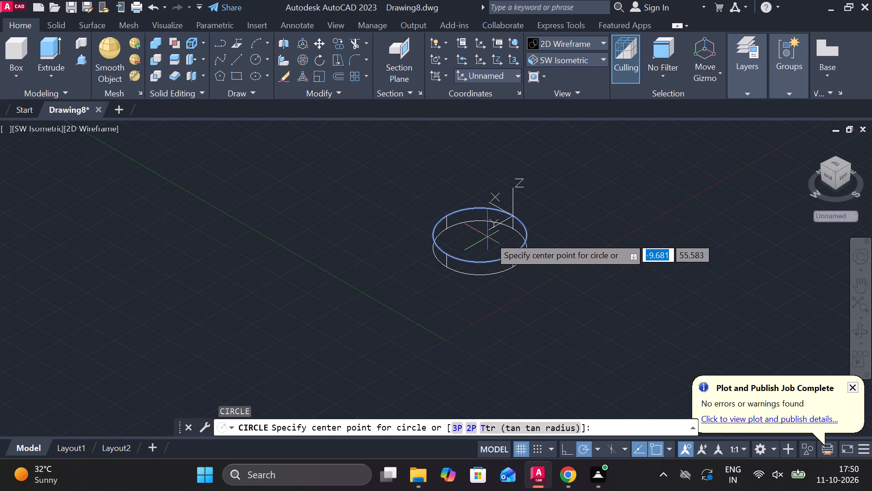
{"action": "scroll", "coordinate": [497, 223], "scroll_direction": "up", "scroll_amount": 3}
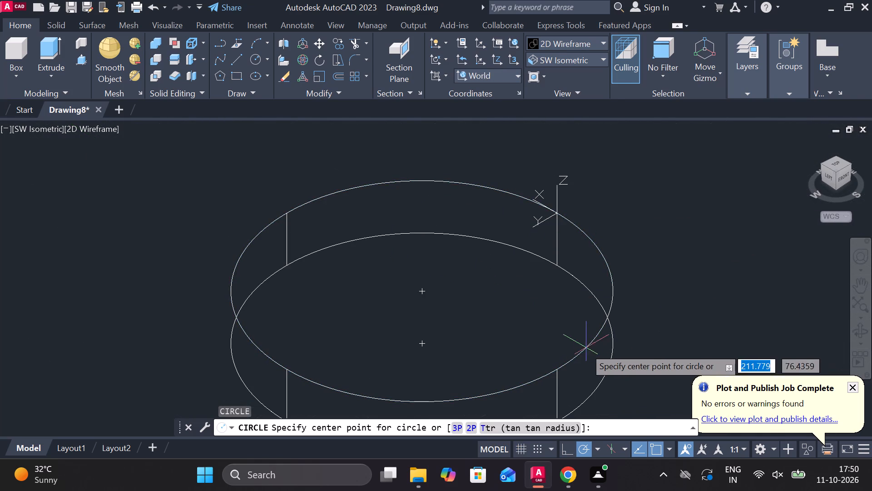
{"action": "scroll", "coordinate": [491, 316], "scroll_direction": "down", "scroll_amount": 10}
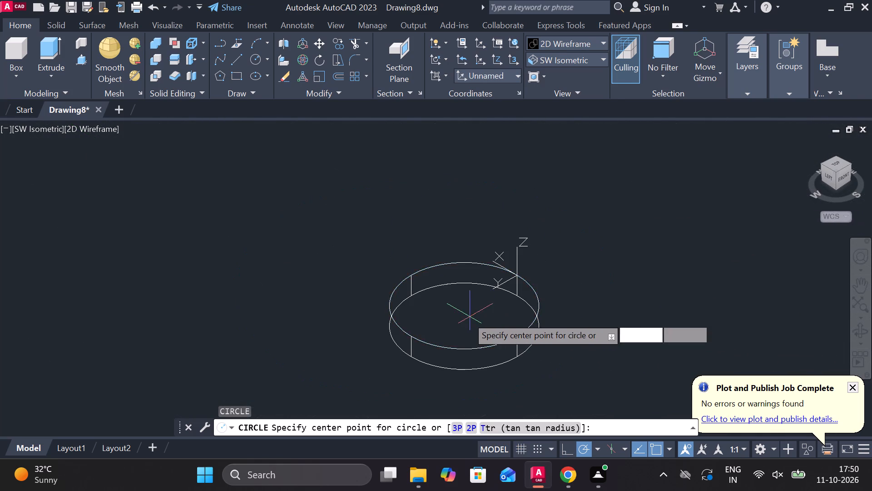
{"action": "scroll", "coordinate": [459, 316], "scroll_direction": "down", "scroll_amount": 3}
{"action": "scroll", "coordinate": [407, 318], "scroll_direction": "up", "scroll_amount": 4}
{"action": "scroll", "coordinate": [443, 305], "scroll_direction": "down", "scroll_amount": 10}
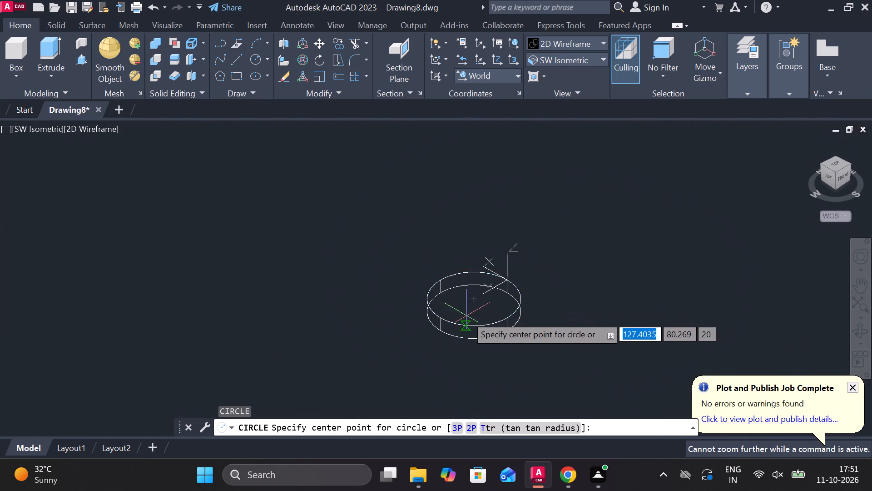
{"action": "left_click", "coordinate": [474, 298]}
{"action": "scroll", "coordinate": [474, 298], "scroll_direction": "up", "scroll_amount": 3}
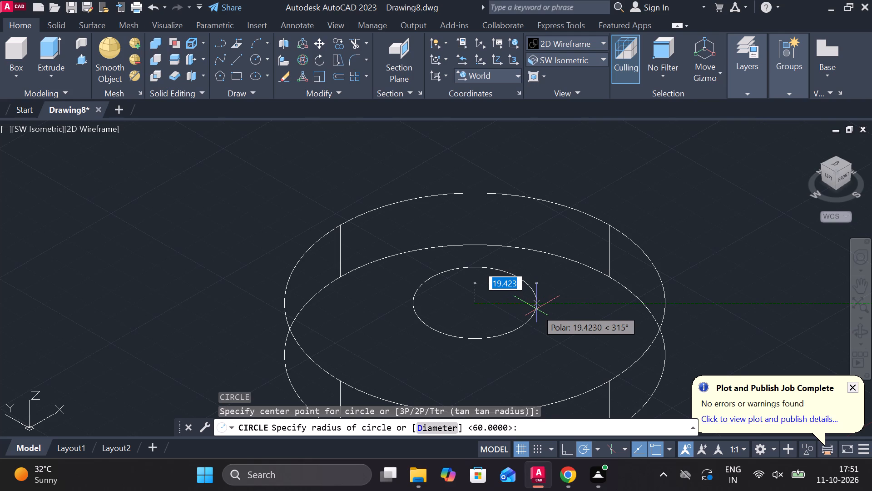
{"action": "type", "text": "D"}
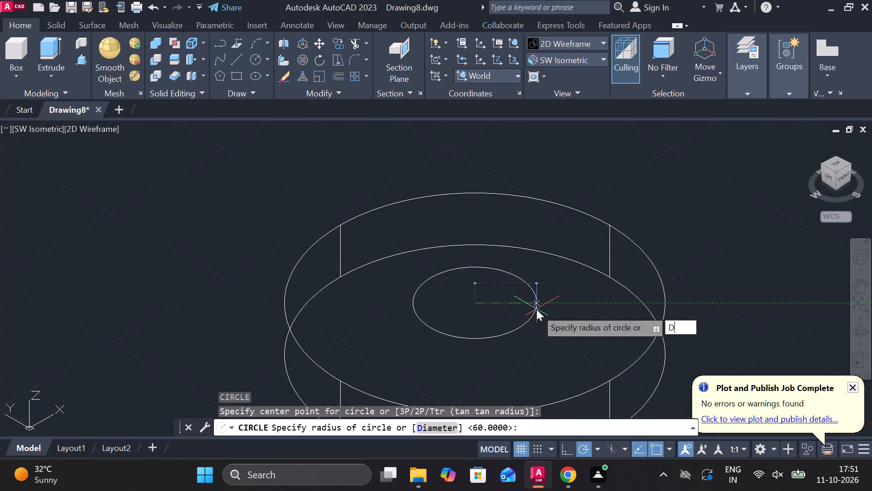
{"action": "key", "text": "space"}
{"action": "type", "text": "50"}
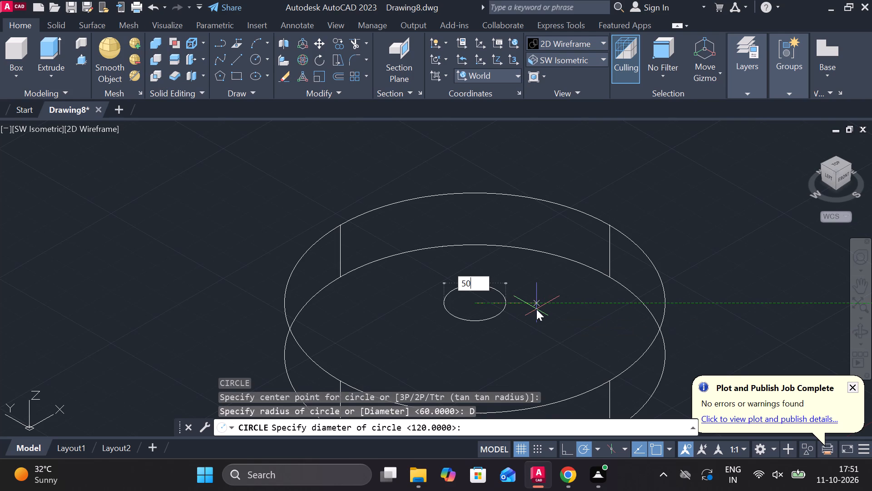
{"action": "key", "text": "Return"}
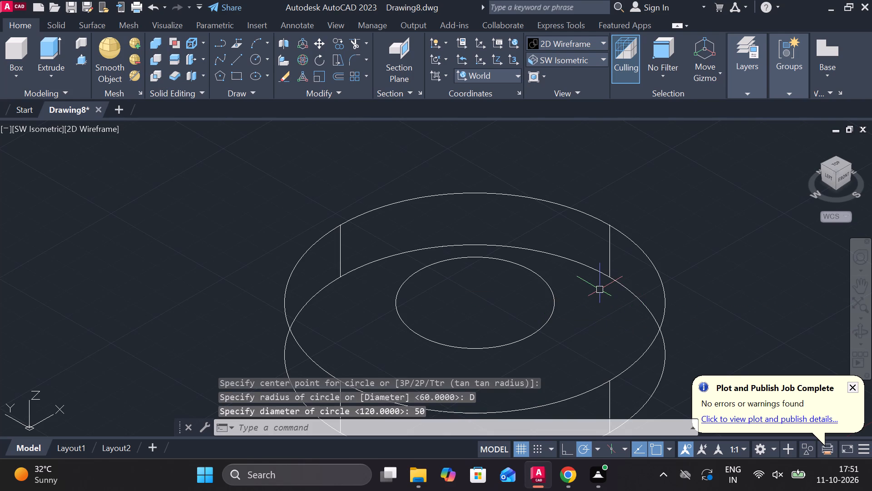
Presspull the 50-diameter circle on the disc's top face upward by 50 to form a cylindrical boss.
{"action": "left_click", "coordinate": [81, 54]}
{"action": "left_click", "coordinate": [505, 318]}
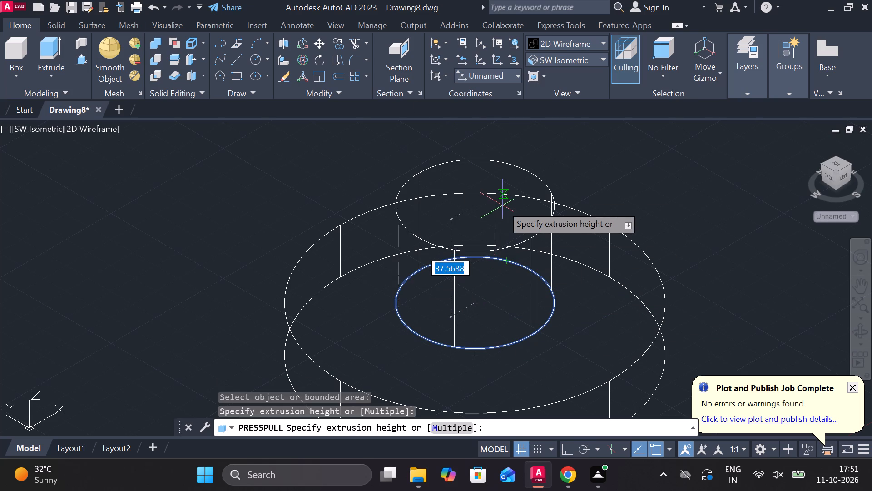
{"action": "type", "text": "50"}
{"action": "key", "text": "Return"}
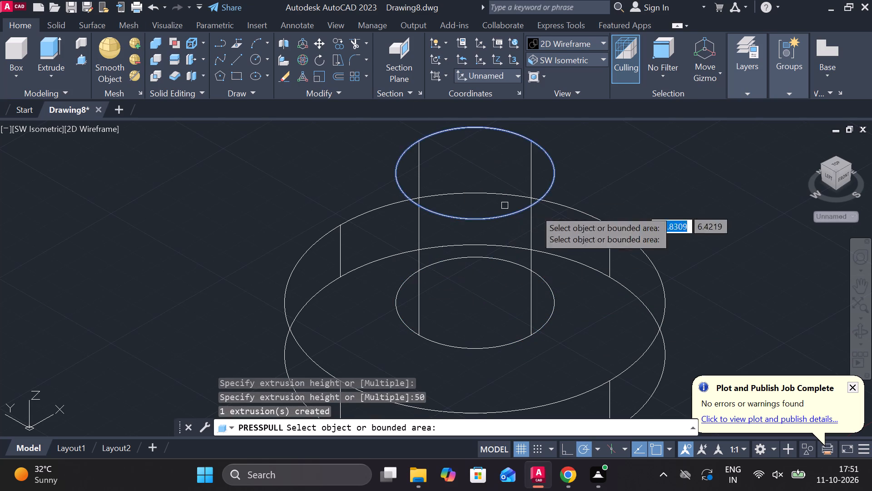
{"action": "middle_click_drag", "start_coordinate": [650, 174], "coordinate": [664, 216]}
{"action": "key", "text": "Escape"}
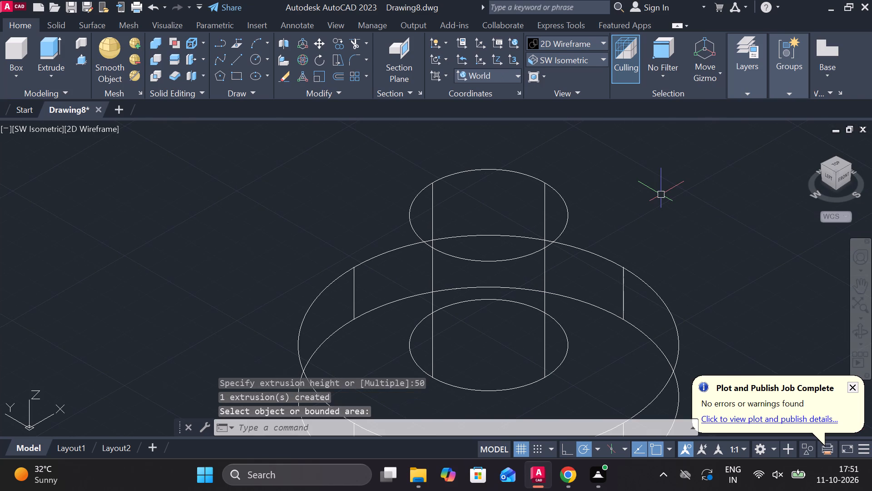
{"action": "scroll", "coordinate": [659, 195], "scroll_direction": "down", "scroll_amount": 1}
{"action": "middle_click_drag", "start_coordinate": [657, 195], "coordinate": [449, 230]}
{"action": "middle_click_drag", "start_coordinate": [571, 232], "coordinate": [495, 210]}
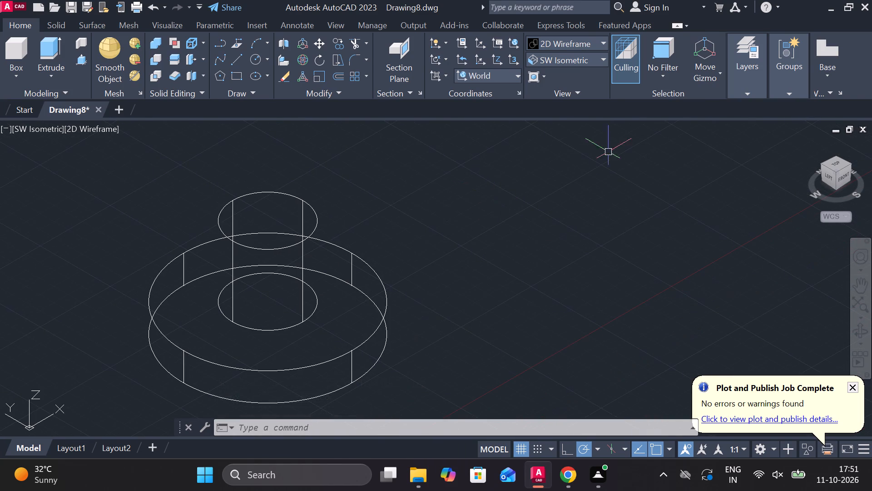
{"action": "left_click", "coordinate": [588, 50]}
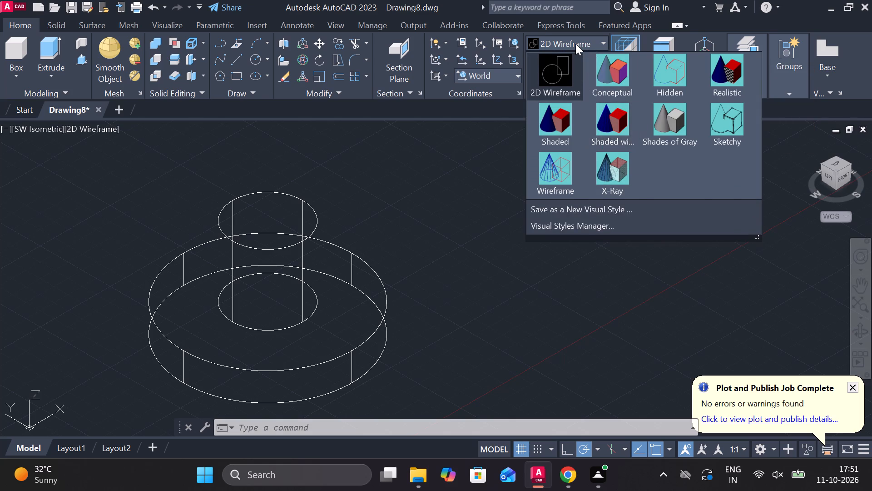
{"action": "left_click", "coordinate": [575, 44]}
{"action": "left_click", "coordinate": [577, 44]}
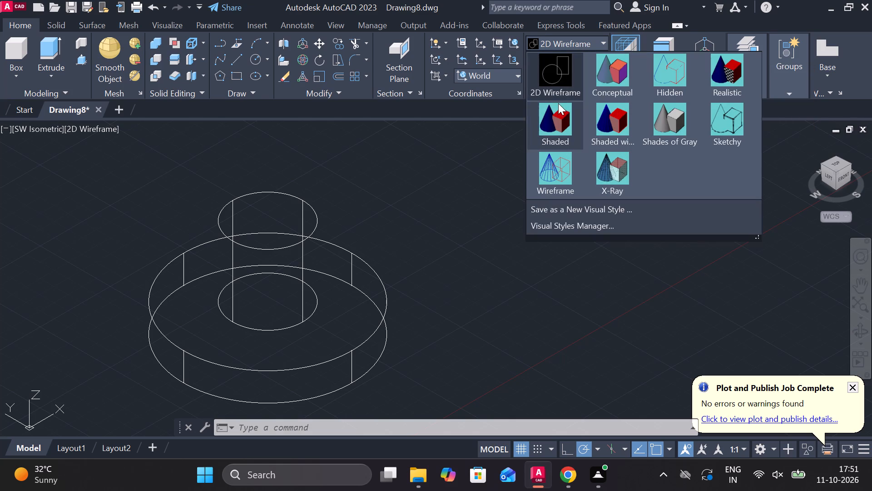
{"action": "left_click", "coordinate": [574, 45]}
In the Top view, draw a 132-long horizontal line beside the disc, continuing with a 14-long upward segment at its right end.
{"action": "left_click", "coordinate": [580, 53]}
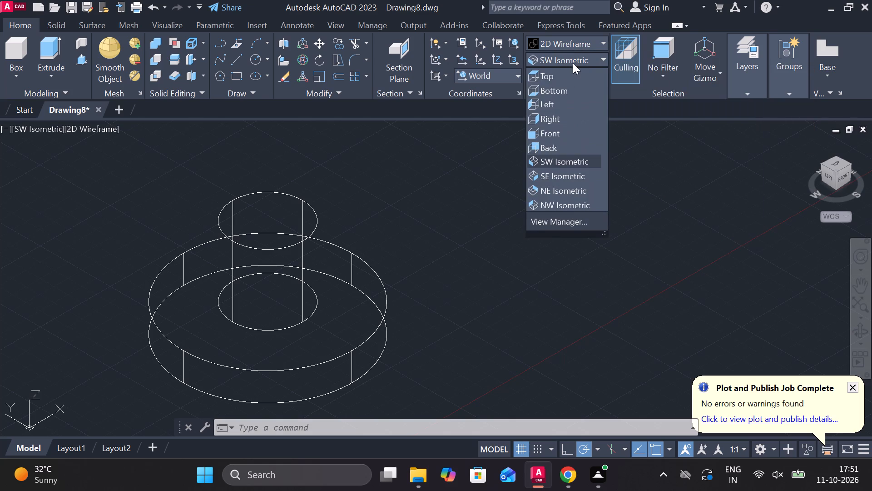
{"action": "left_click", "coordinate": [556, 75]}
{"action": "scroll", "coordinate": [614, 207], "scroll_direction": "down", "scroll_amount": 1}
{"action": "middle_click_drag", "start_coordinate": [639, 211], "coordinate": [571, 215]}
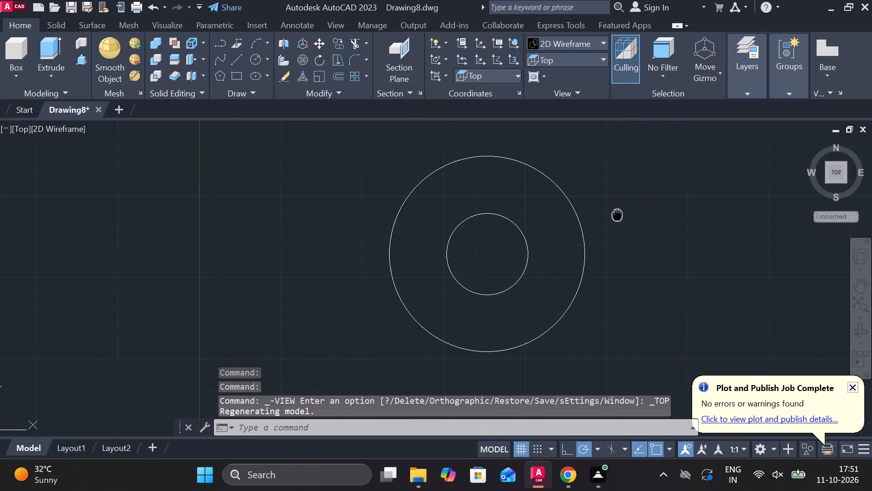
{"action": "middle_click_drag", "start_coordinate": [571, 215], "coordinate": [387, 206]}
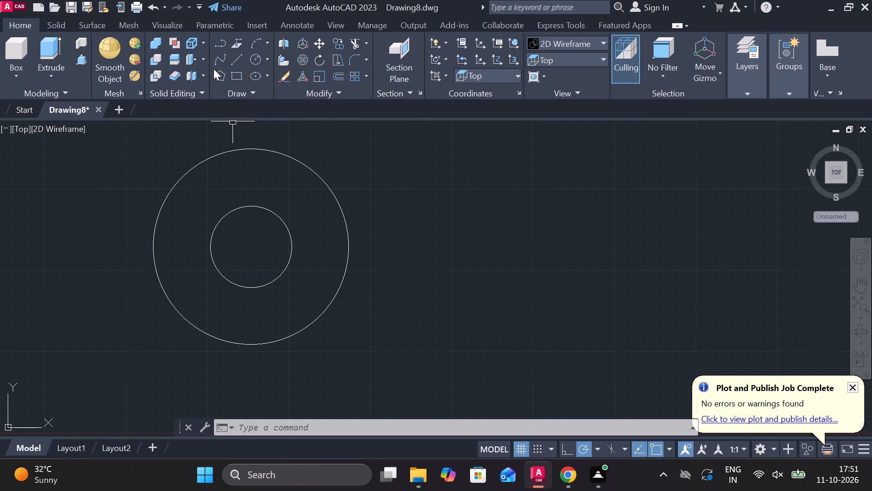
{"action": "left_click", "coordinate": [232, 61]}
{"action": "left_click", "coordinate": [504, 196]}
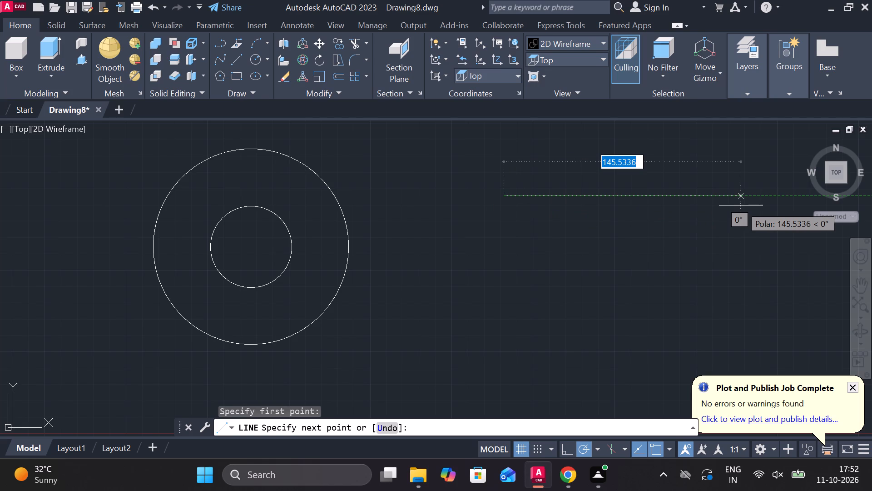
{"action": "type", "text": "132"}
{"action": "key", "text": "space"}
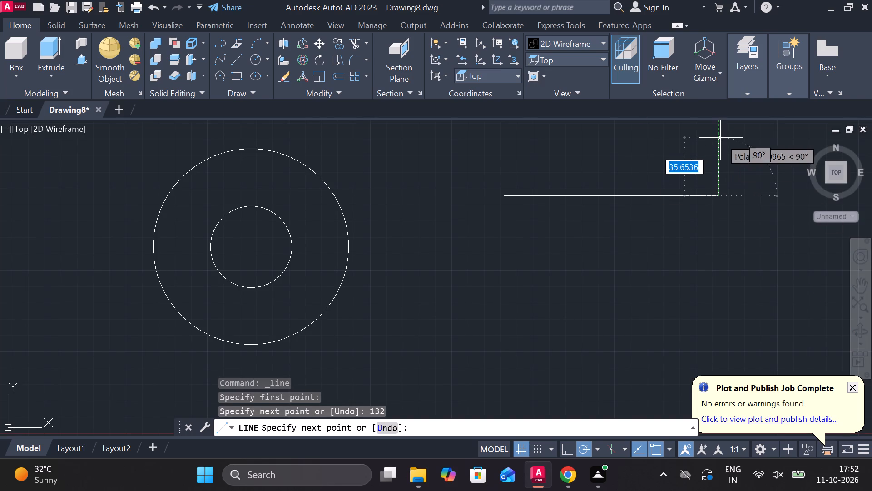
{"action": "type", "text": "14"}
{"action": "key", "text": "space"}
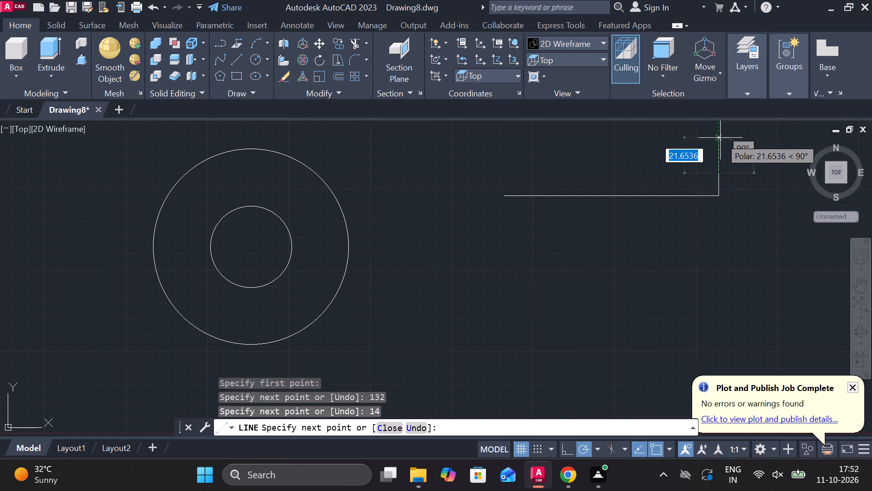
{"action": "middle_click_drag", "start_coordinate": [722, 138], "coordinate": [725, 244]}
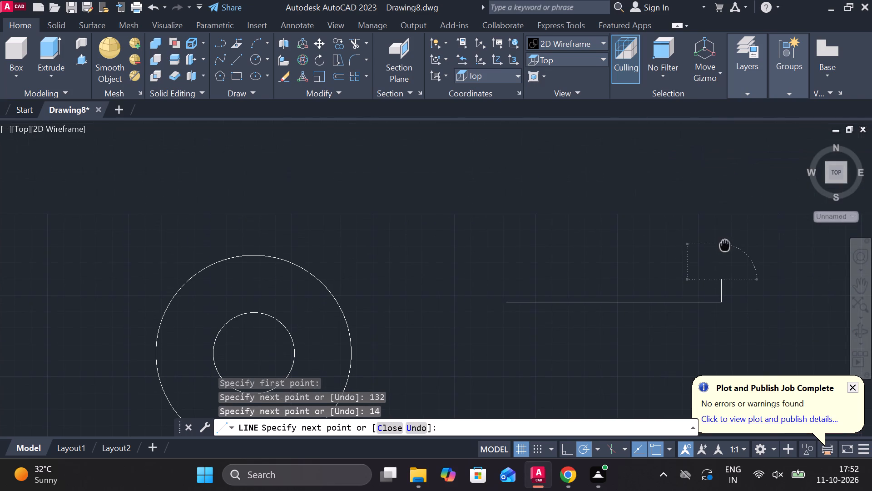
{"action": "key", "text": "Escape"}
Draw two vertical lines, each 66 long, from the horizontal line's midpoint, one upward and one downward.
{"action": "key", "text": "l"}
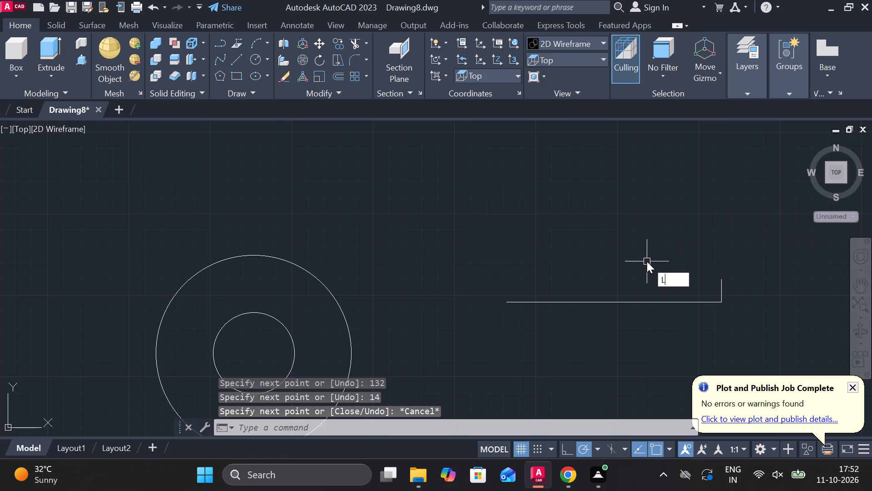
{"action": "key", "text": "Return"}
{"action": "left_click", "coordinate": [612, 298]}
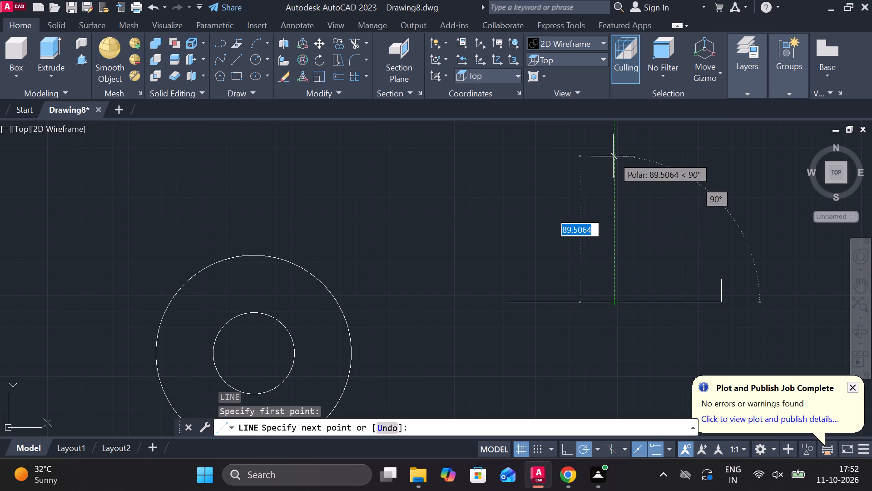
{"action": "type", "text": "66"}
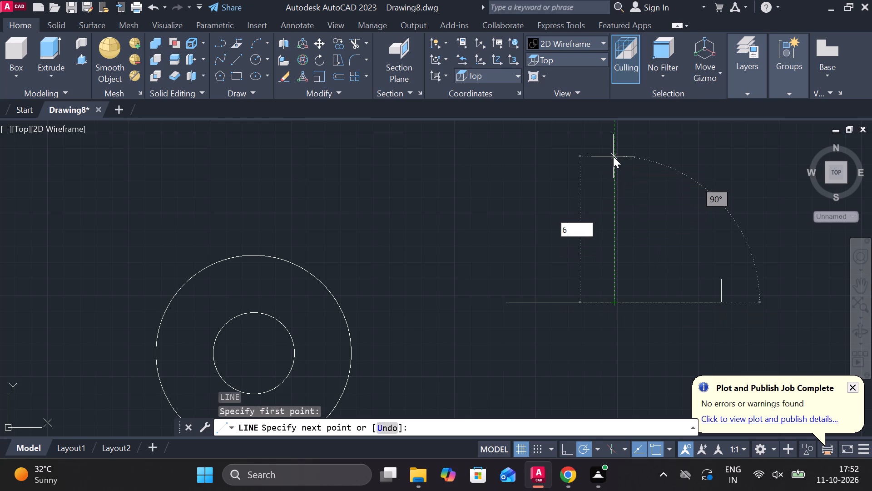
{"action": "key", "text": "space"}
{"action": "middle_click", "coordinate": [635, 175]}
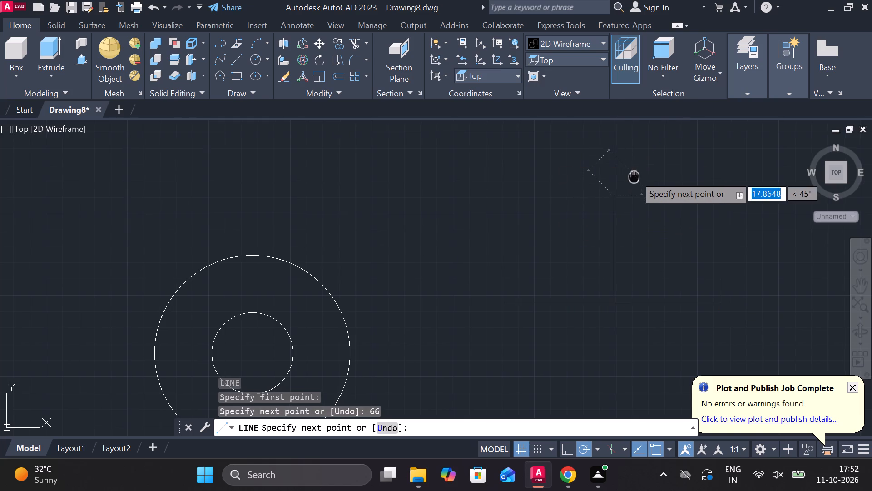
{"action": "key", "text": "Escape"}
{"action": "key", "text": "space"}
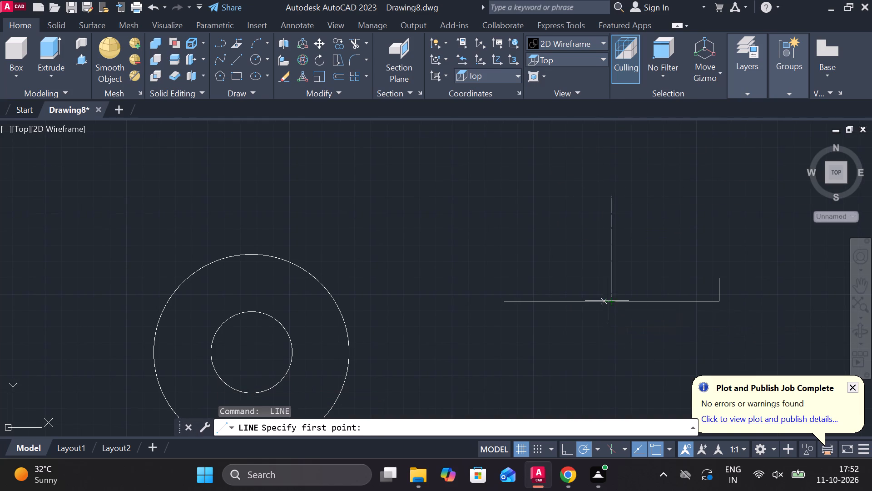
{"action": "left_click", "coordinate": [614, 301]}
{"action": "type", "text": "66"}
{"action": "key", "text": "space"}
{"action": "middle_click_drag", "start_coordinate": [624, 340], "coordinate": [606, 308]}
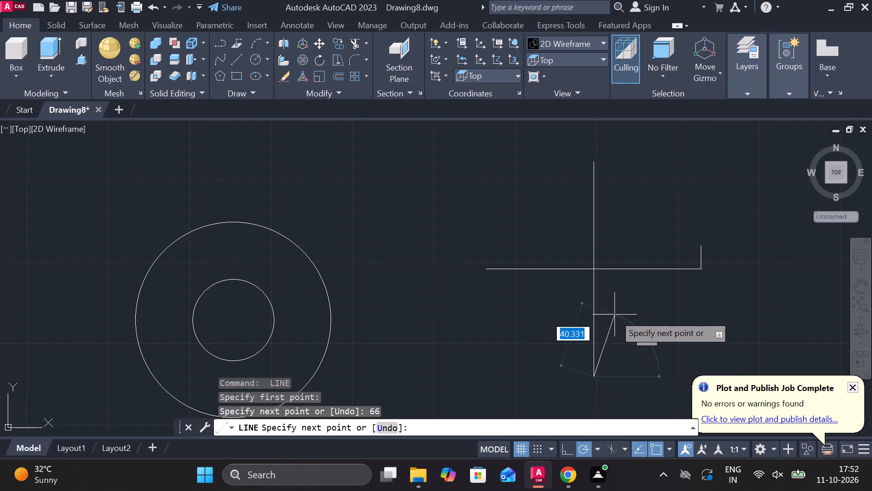
{"action": "key", "text": "Escape"}
Draw two 14-long vertical lines from the left end of the 132-long line, one downward and one upward.
{"action": "key", "text": "l"}
{"action": "key", "text": "Return"}
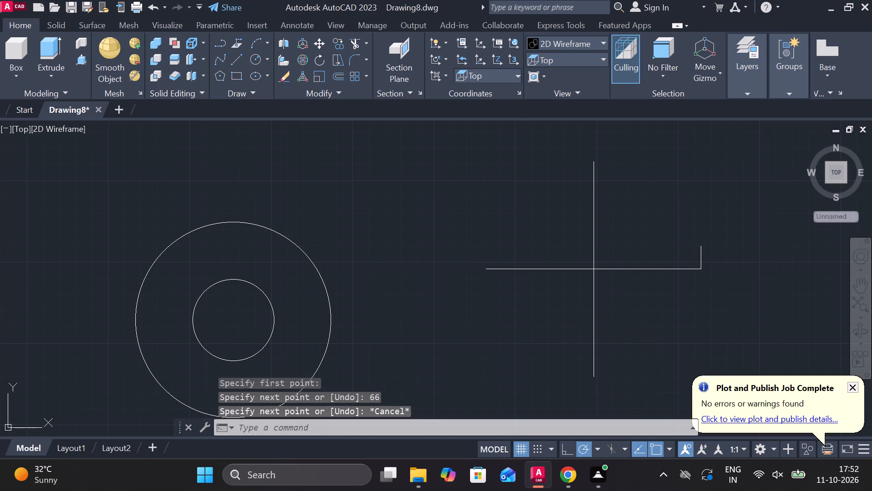
{"action": "left_click", "coordinate": [486, 268]}
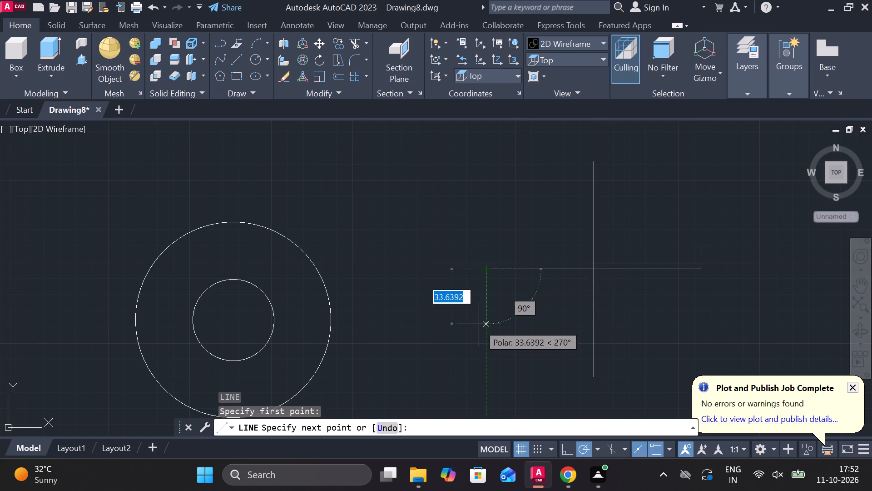
{"action": "type", "text": "14"}
{"action": "key", "text": "space"}
{"action": "key", "text": "Escape"}
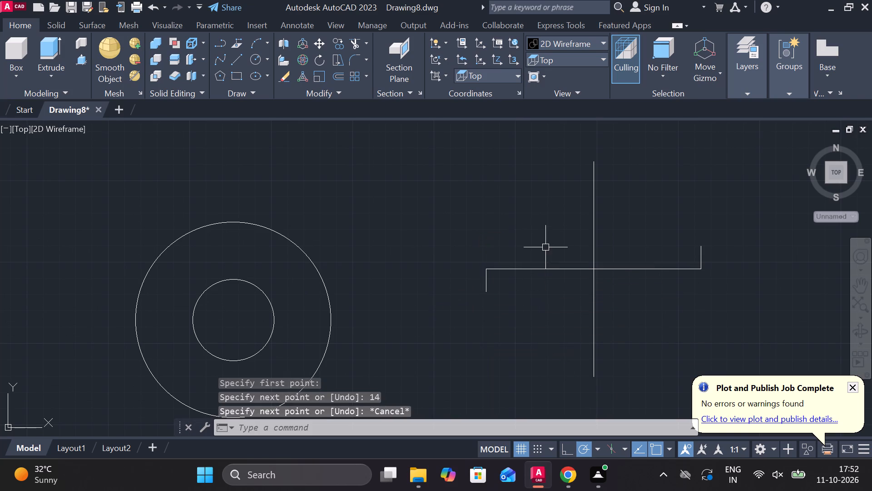
{"action": "key", "text": "space"}
{"action": "left_click", "coordinate": [486, 270]}
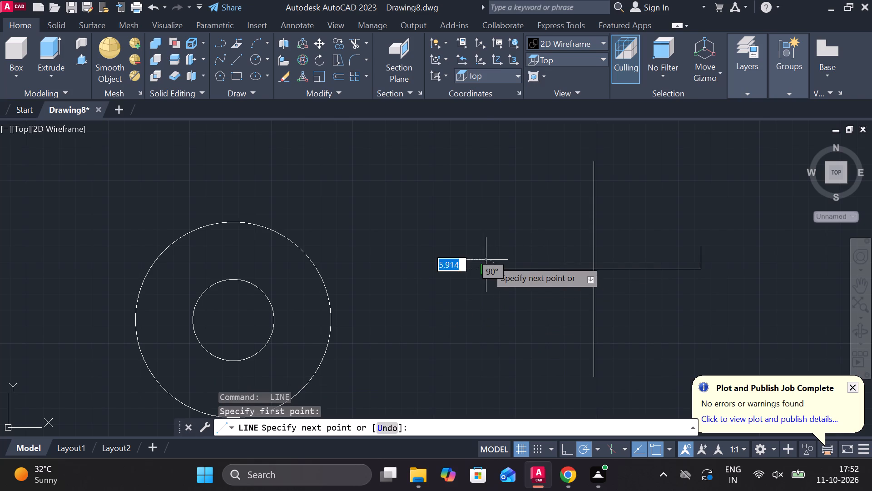
{"action": "type", "text": "14"}
{"action": "key", "text": "space"}
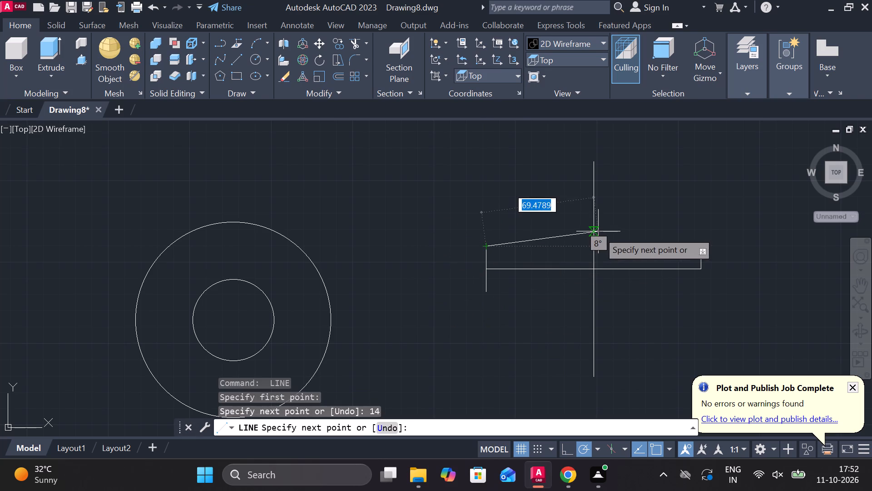
{"action": "key", "text": "Escape"}
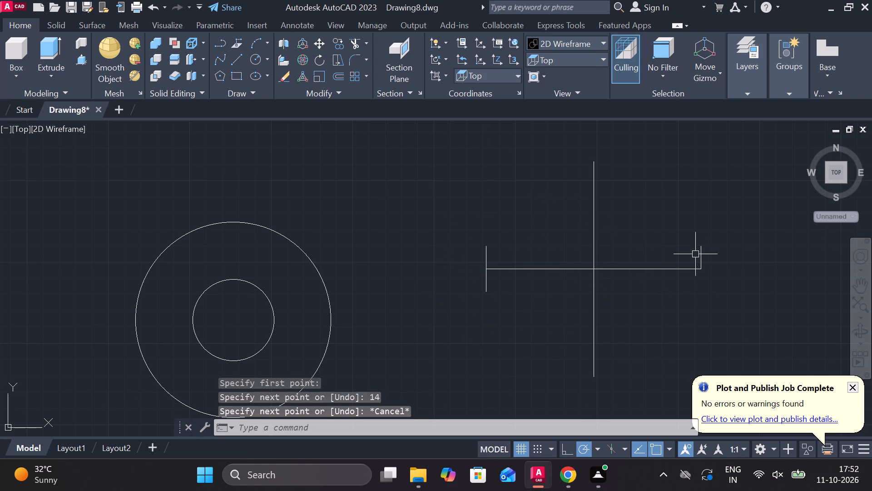
Draw a 14-long line downward from the right end of the 132-long horizontal line.
{"action": "key", "text": "l"}
{"action": "key", "text": "Return"}
{"action": "left_click", "coordinate": [702, 264]}
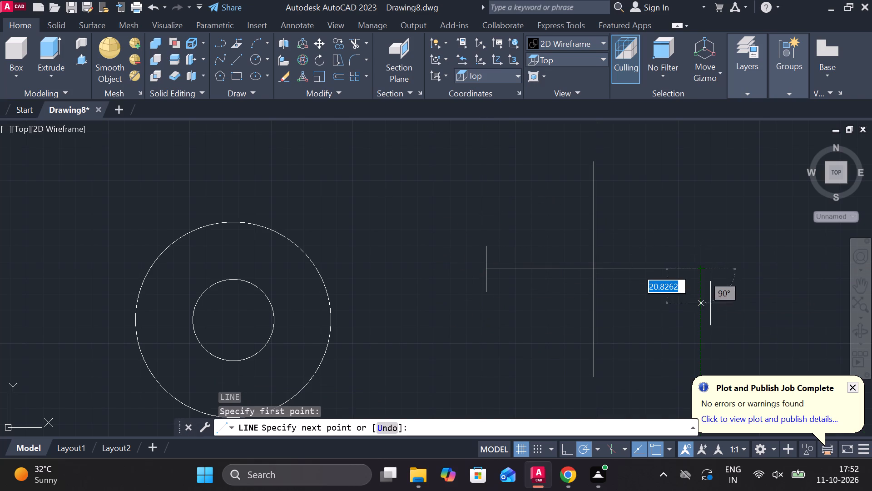
{"action": "type", "text": "14"}
{"action": "key", "text": "space"}
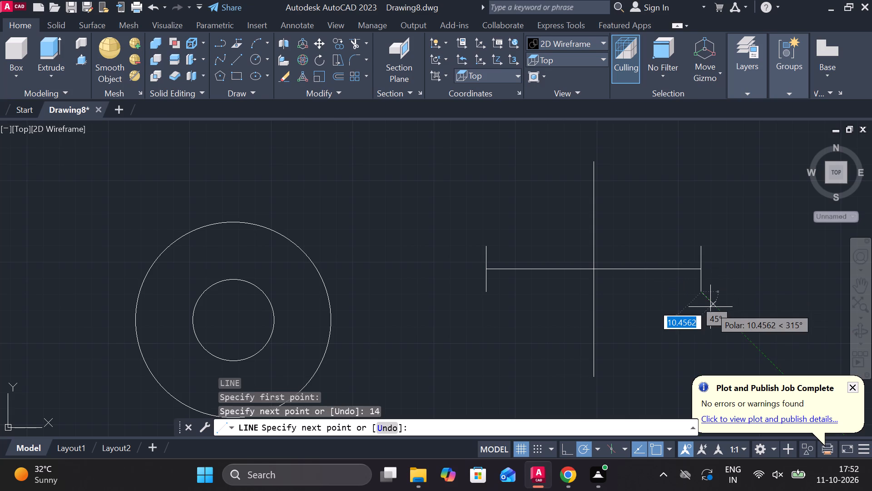
{"action": "key", "text": "Escape"}
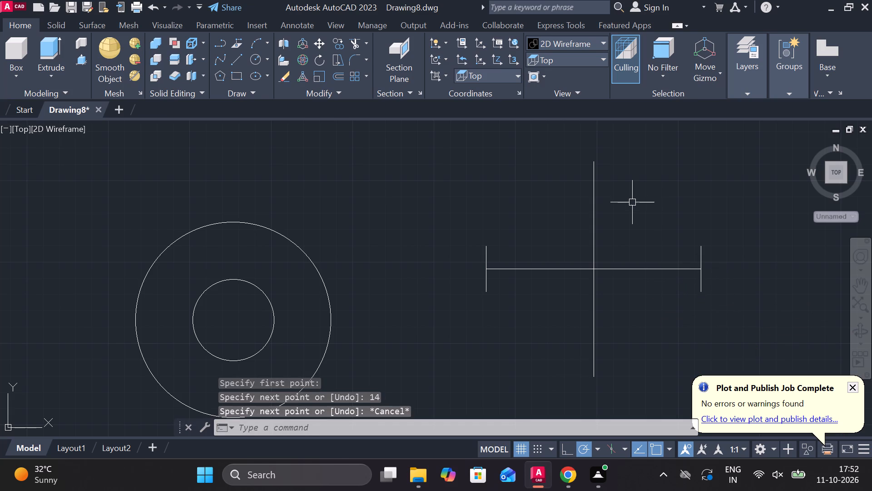
Draw two 14-long horizontal lines from the upper end of the vertical centre line, one to the right and one to the left.
{"action": "key", "text": "l"}
{"action": "key", "text": "Return"}
{"action": "left_click", "coordinate": [590, 157]}
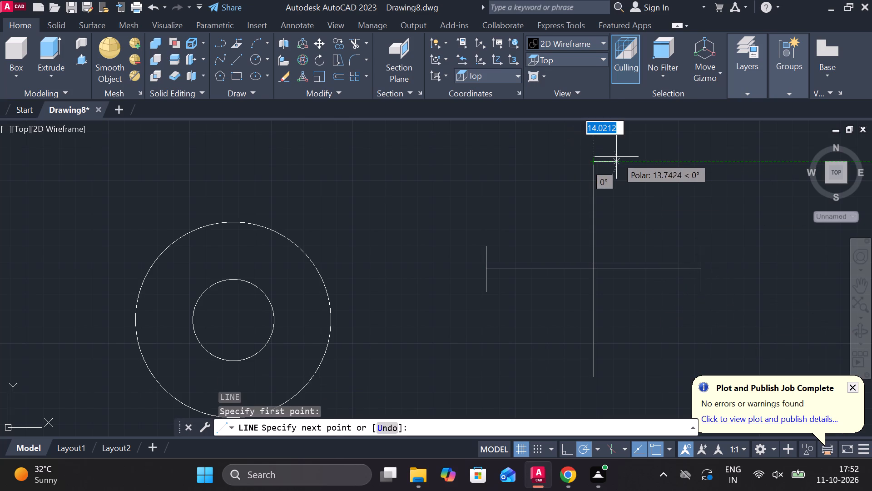
{"action": "type", "text": "14"}
{"action": "key", "text": "space"}
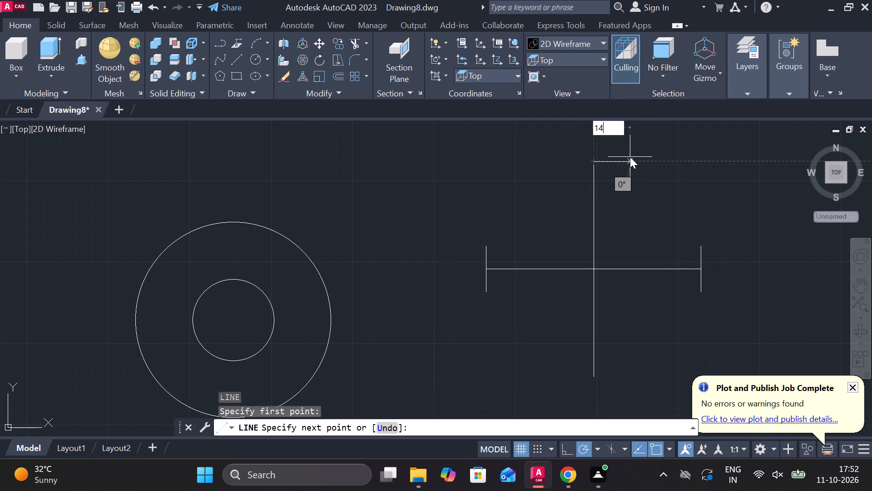
{"action": "key", "text": "Escape"}
{"action": "key", "text": "space"}
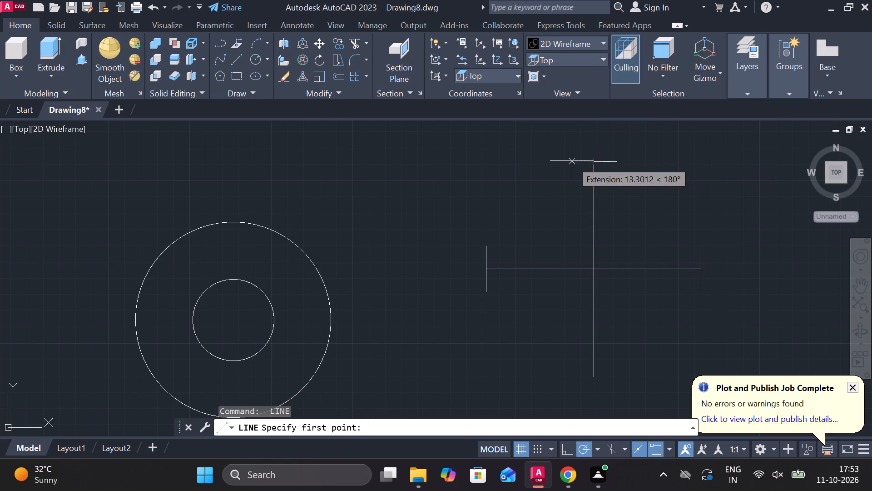
{"action": "left_click", "coordinate": [593, 161]}
{"action": "type", "text": "14"}
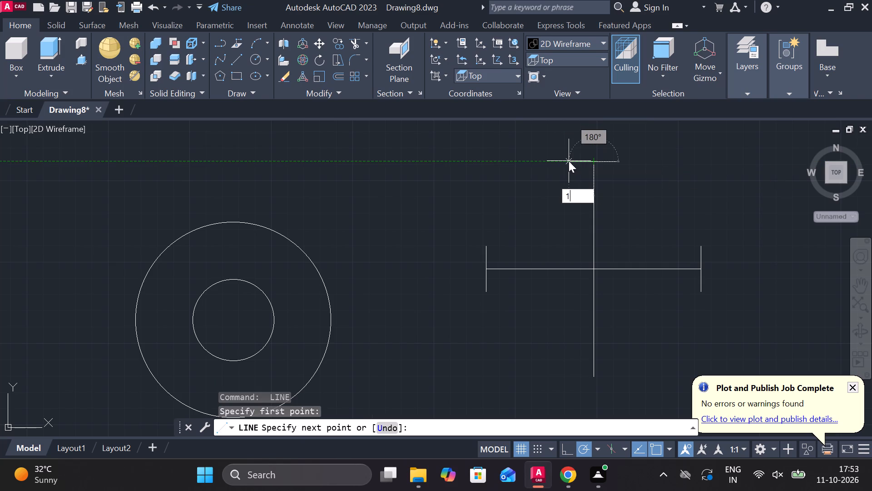
{"action": "key", "text": "space"}
{"action": "key", "text": "Escape"}
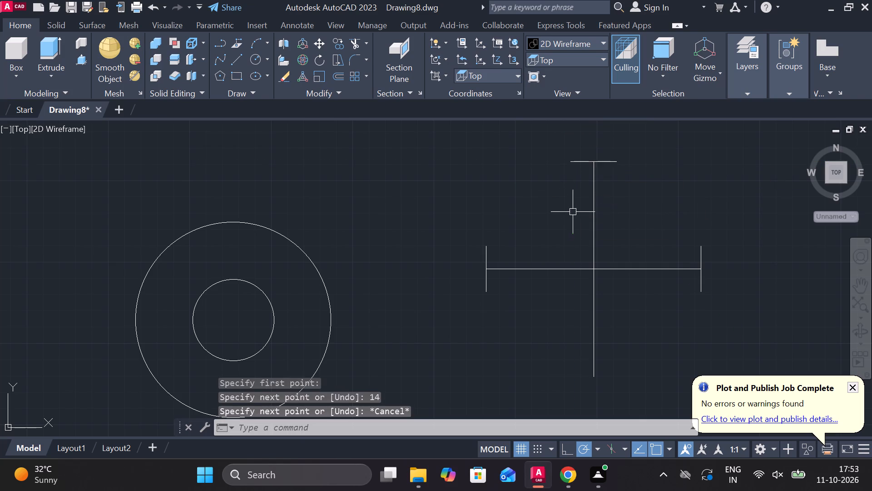
Join the six 14-long end segments at the cross's upper, left and right ends into polylines.
{"action": "left_click", "coordinate": [608, 159]}
{"action": "left_click", "coordinate": [584, 163]}
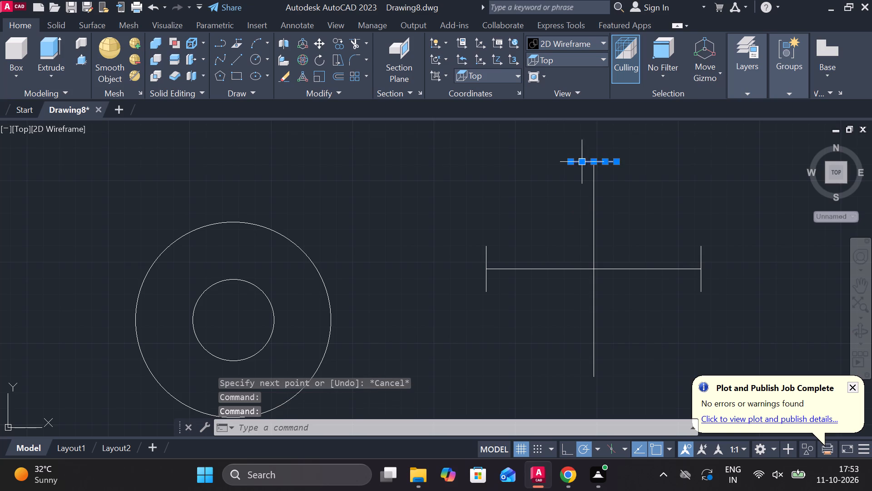
{"action": "left_click", "coordinate": [486, 256]}
{"action": "double_click", "coordinate": [486, 282]}
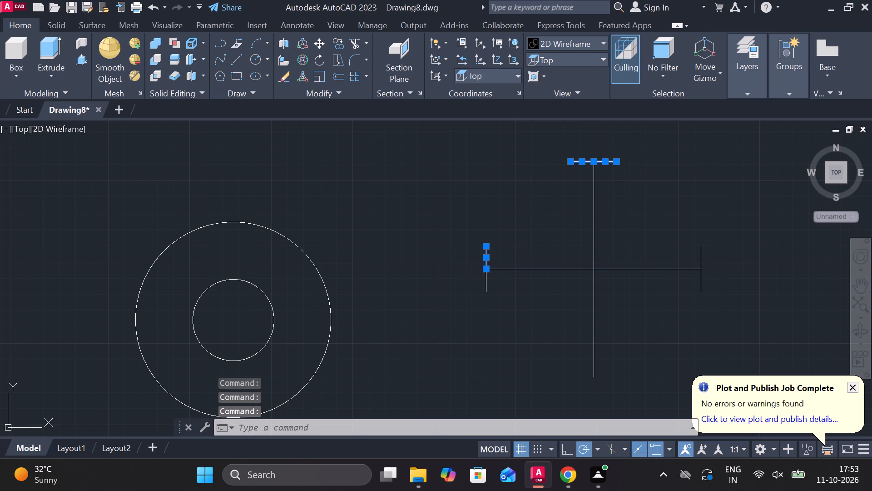
{"action": "left_click", "coordinate": [704, 251]}
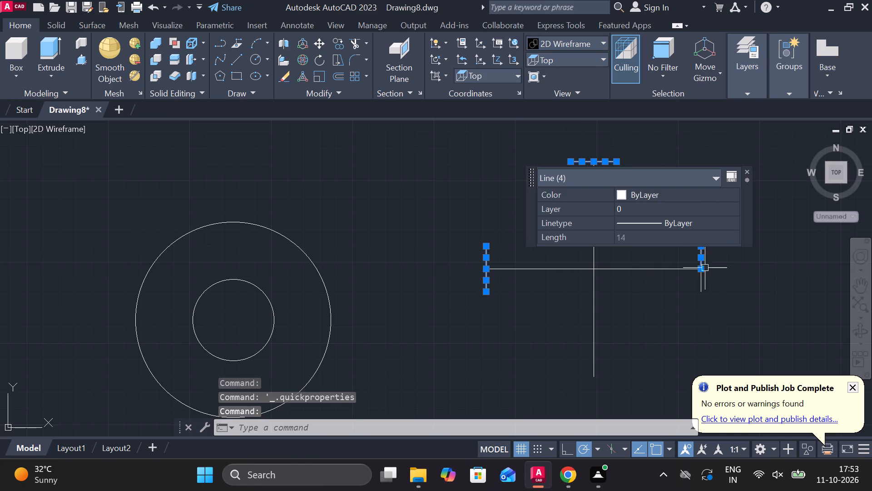
{"action": "left_click", "coordinate": [702, 285]}
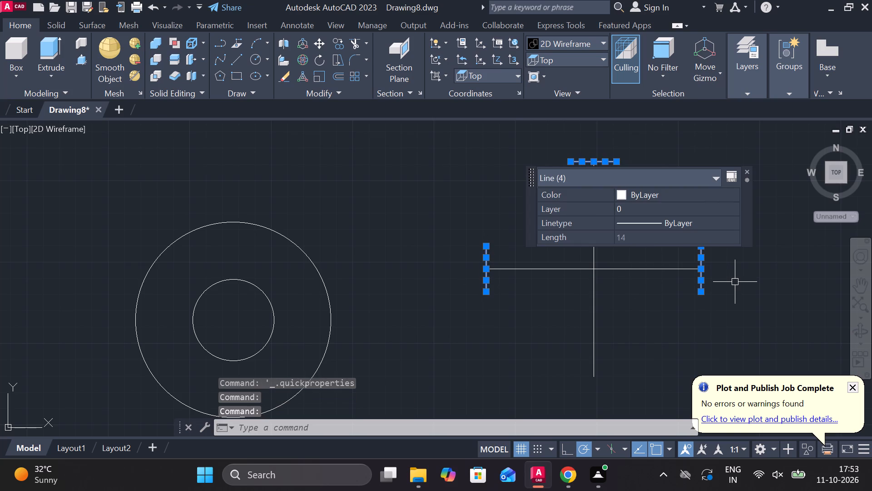
{"action": "key", "text": "j"}
{"action": "key", "text": "Return"}
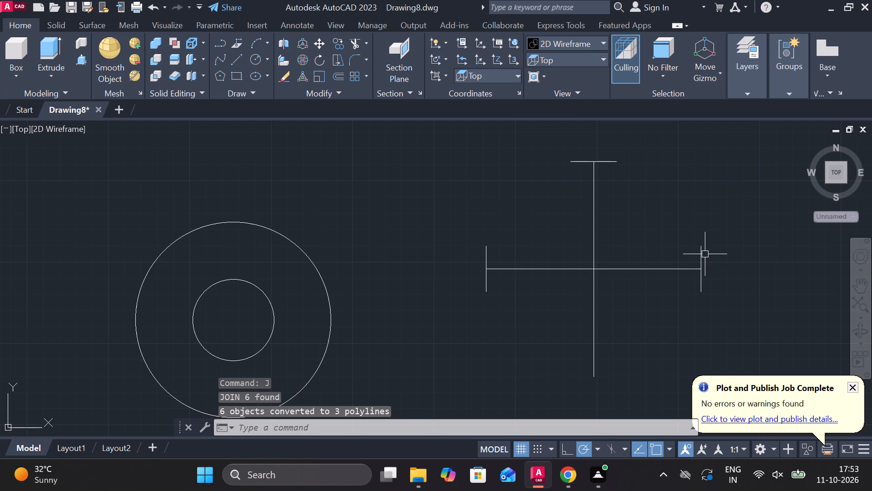
Mirror the cross's upper end line about the 132-long horizontal centre line, keeping the original.
{"action": "left_click", "coordinate": [701, 250]}
{"action": "key", "text": "Escape"}
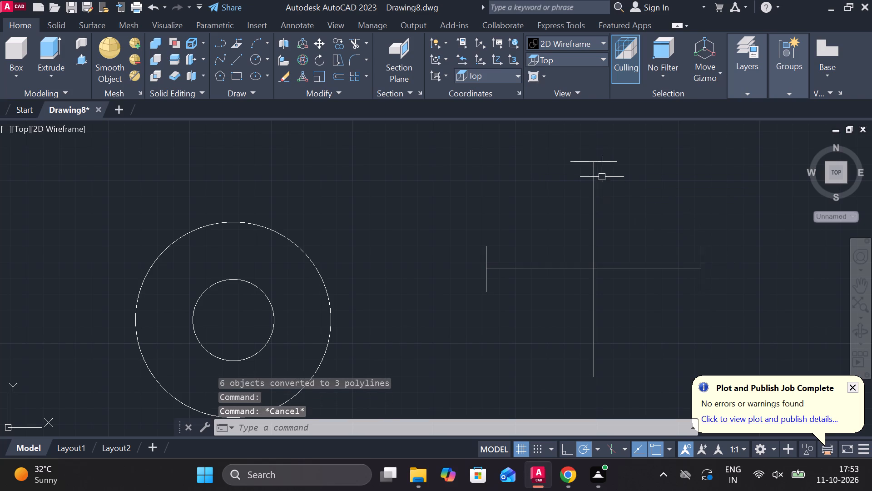
{"action": "left_click", "coordinate": [605, 164]}
{"action": "type", "text": "MI"}
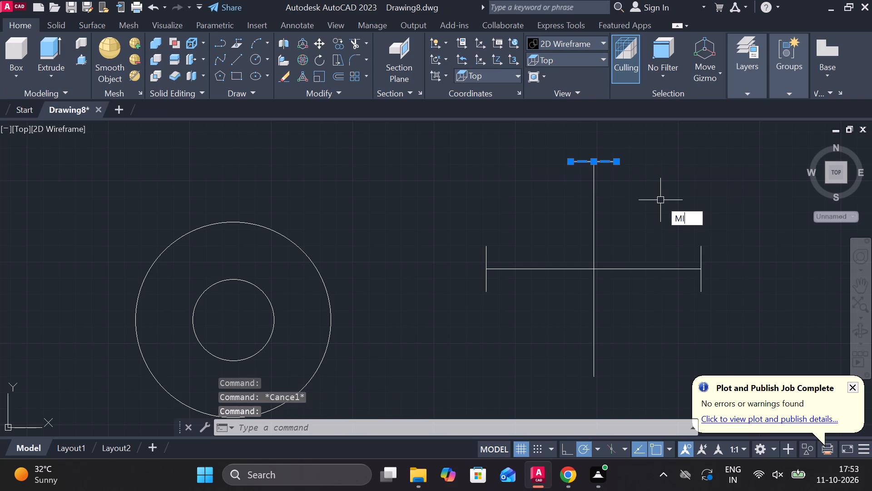
{"action": "key", "text": "Return"}
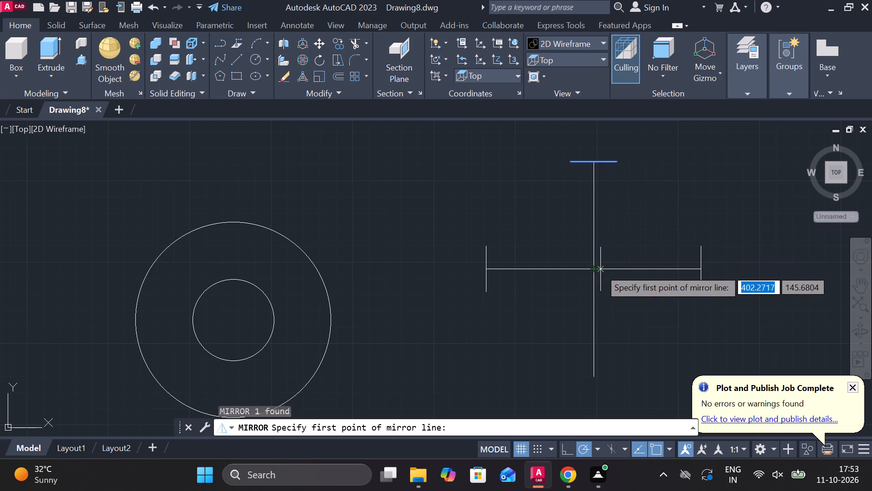
{"action": "left_click", "coordinate": [596, 269]}
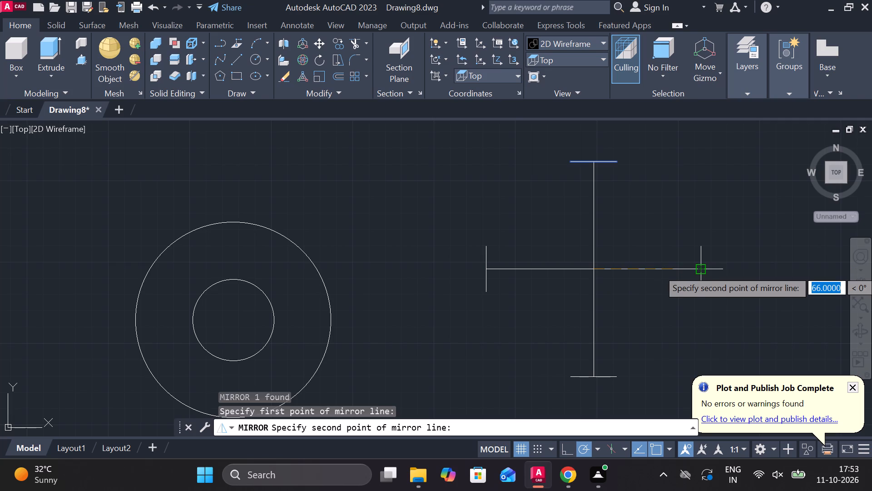
{"action": "left_click", "coordinate": [702, 270]}
{"action": "left_click_drag", "start_coordinate": [733, 316], "coordinate": [702, 270]}
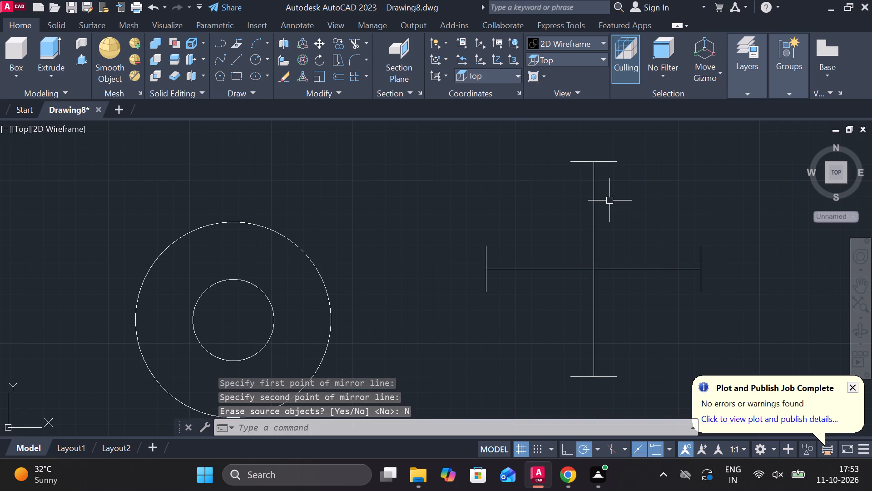
{"action": "key", "text": "Escape"}
Draw two diagonal lines from the left end line's upper and lower ends to the left ends of the top and bottom end lines.
{"action": "key", "text": "l"}
{"action": "key", "text": "Return"}
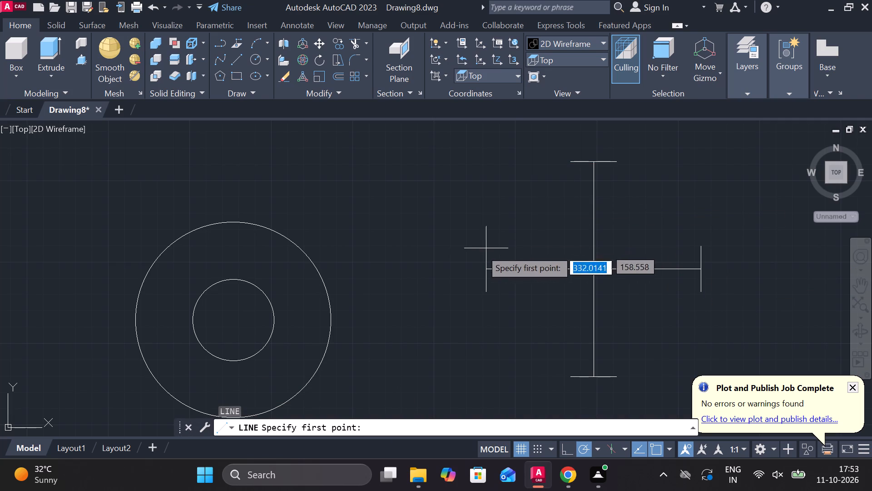
{"action": "left_click", "coordinate": [486, 247]}
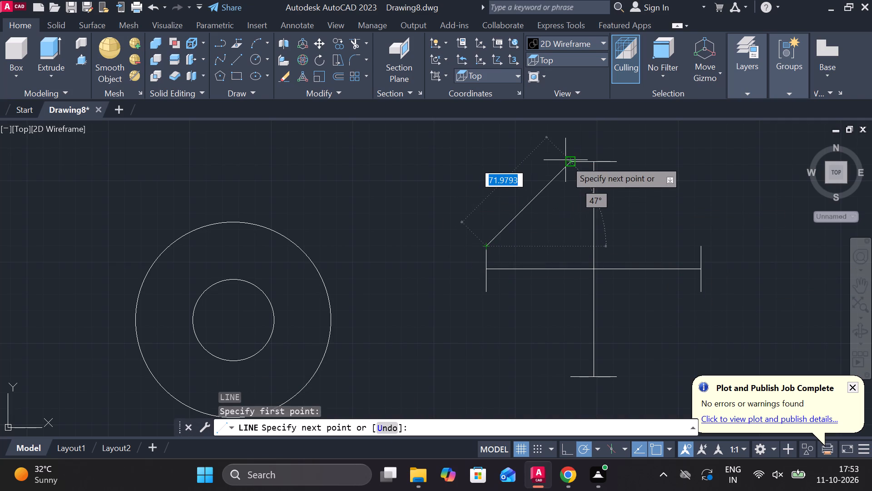
{"action": "left_click", "coordinate": [566, 159]}
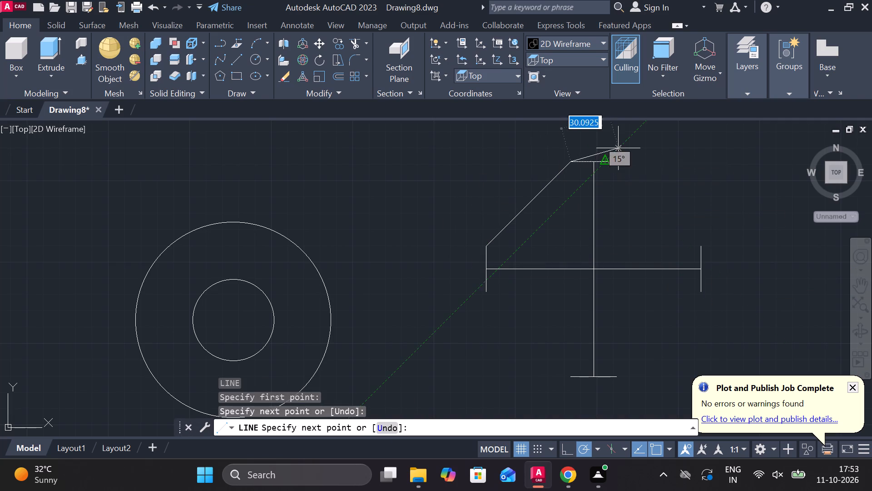
{"action": "key", "text": "Escape"}
{"action": "key", "text": "space"}
{"action": "left_click", "coordinate": [490, 294]}
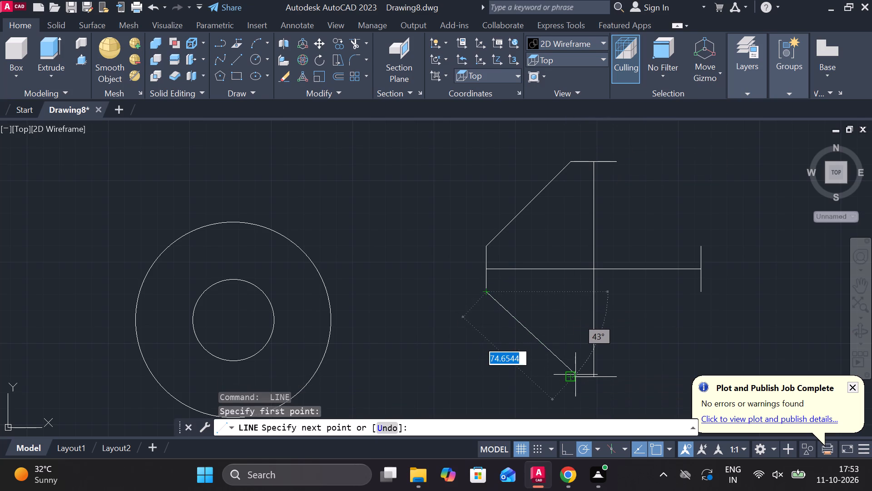
{"action": "scroll", "coordinate": [576, 377], "scroll_direction": "up", "scroll_amount": 2}
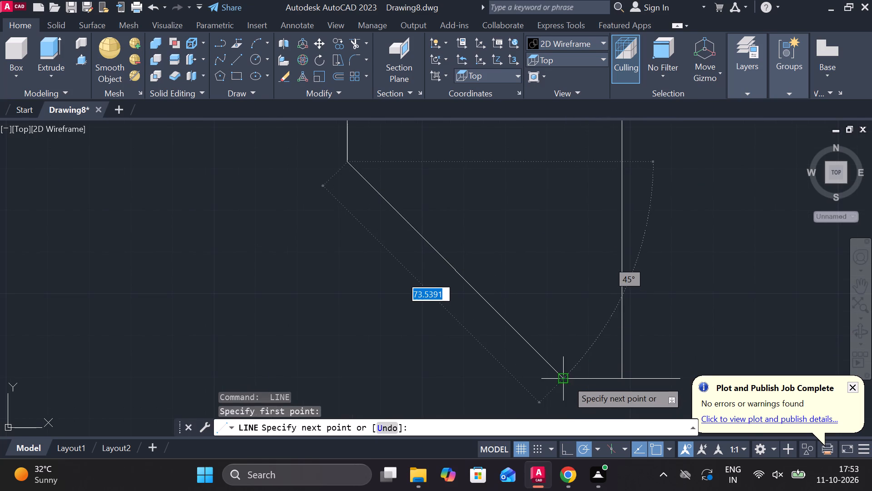
{"action": "left_click", "coordinate": [567, 380]}
{"action": "scroll", "coordinate": [626, 318], "scroll_direction": "down", "scroll_amount": 1}
{"action": "key", "text": "Escape"}
Draw two diagonal lines joining the right ends of the bottom and top end lines to the right end line, closing the octagonal outline.
{"action": "key", "text": "space"}
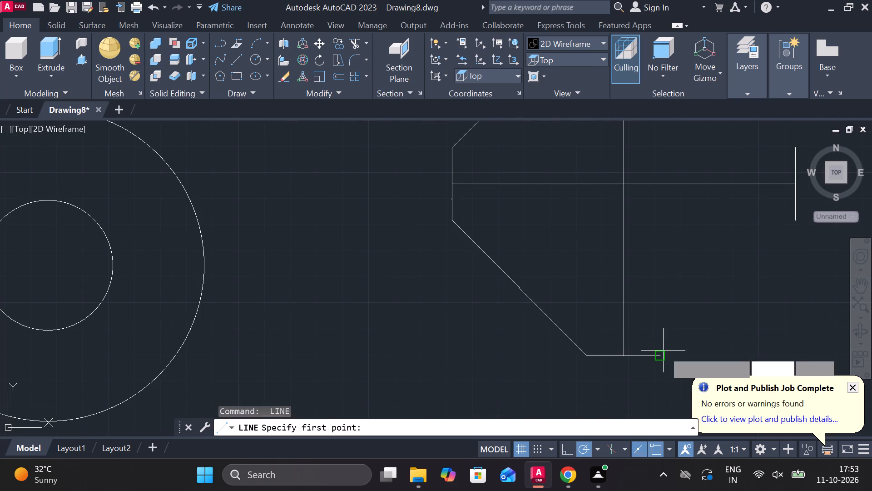
{"action": "left_click", "coordinate": [663, 352]}
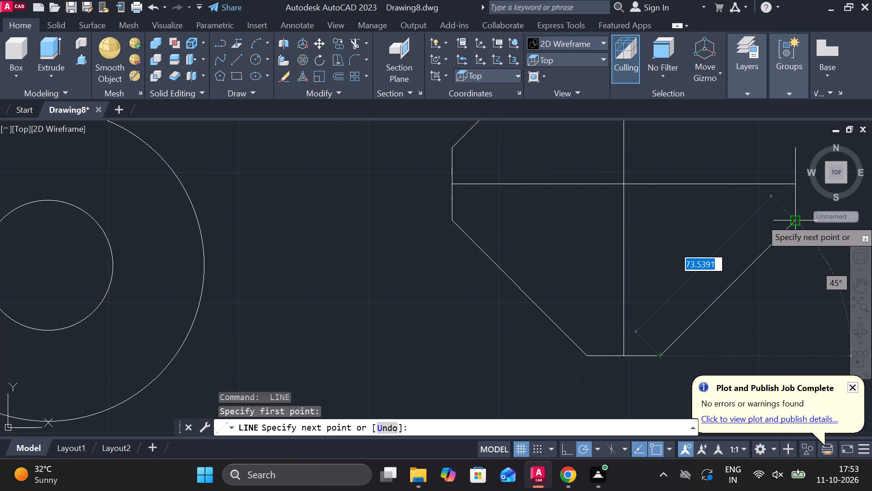
{"action": "left_click", "coordinate": [791, 219]}
{"action": "middle_click_drag", "start_coordinate": [731, 243], "coordinate": [650, 262]}
{"action": "key", "text": "Escape"}
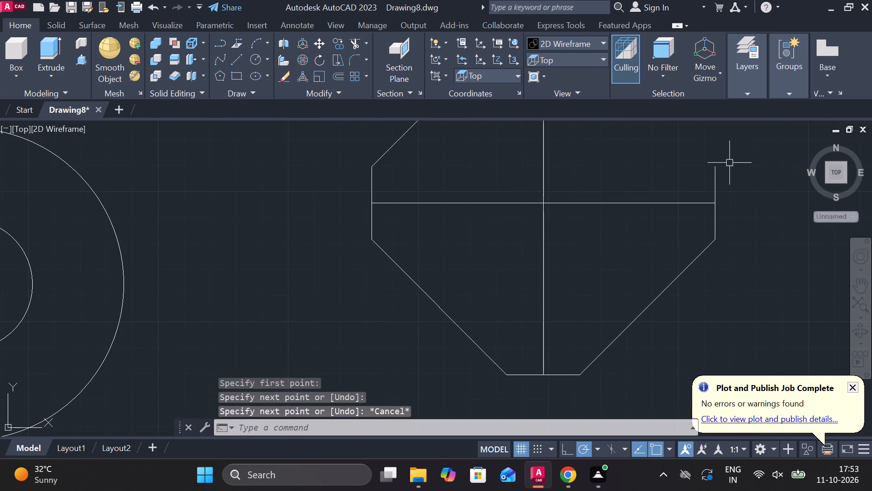
{"action": "key", "text": "space"}
{"action": "middle_click_drag", "start_coordinate": [730, 161], "coordinate": [728, 251]}
{"action": "left_click", "coordinate": [718, 260]}
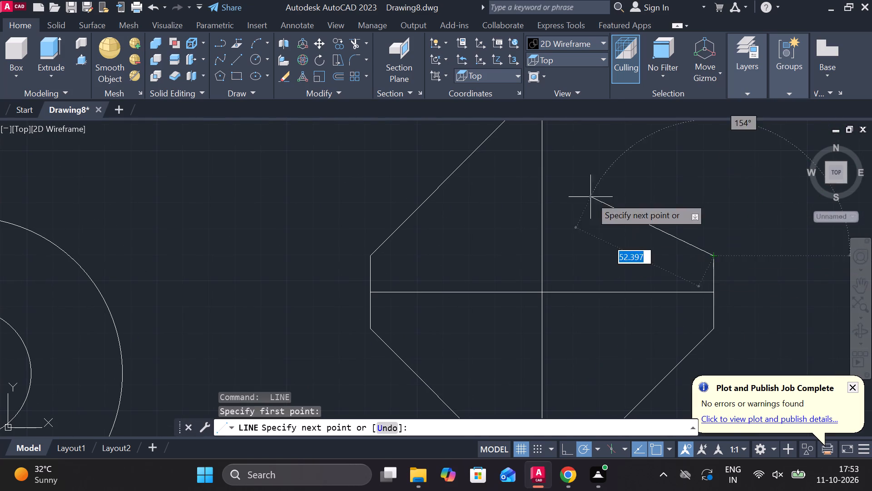
{"action": "middle_click_drag", "start_coordinate": [590, 195], "coordinate": [591, 302]}
{"action": "left_click", "coordinate": [579, 236]}
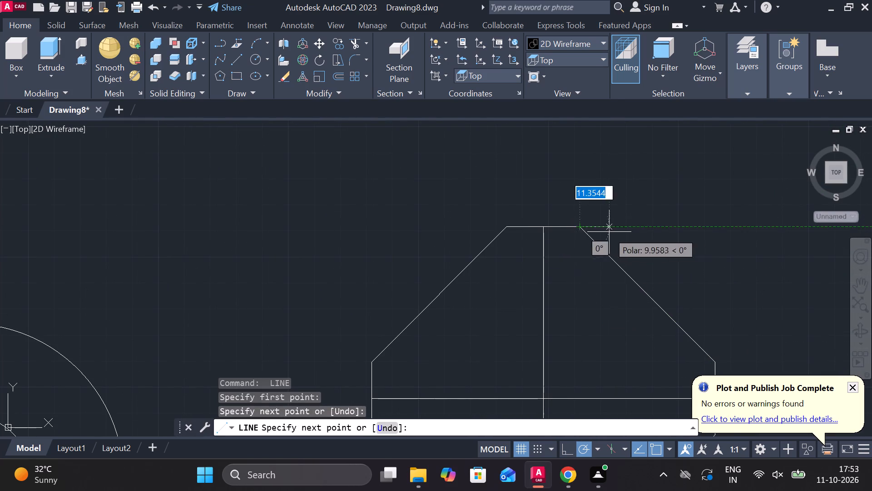
{"action": "scroll", "coordinate": [622, 230], "scroll_direction": "down", "scroll_amount": 2}
{"action": "key", "text": "Escape"}
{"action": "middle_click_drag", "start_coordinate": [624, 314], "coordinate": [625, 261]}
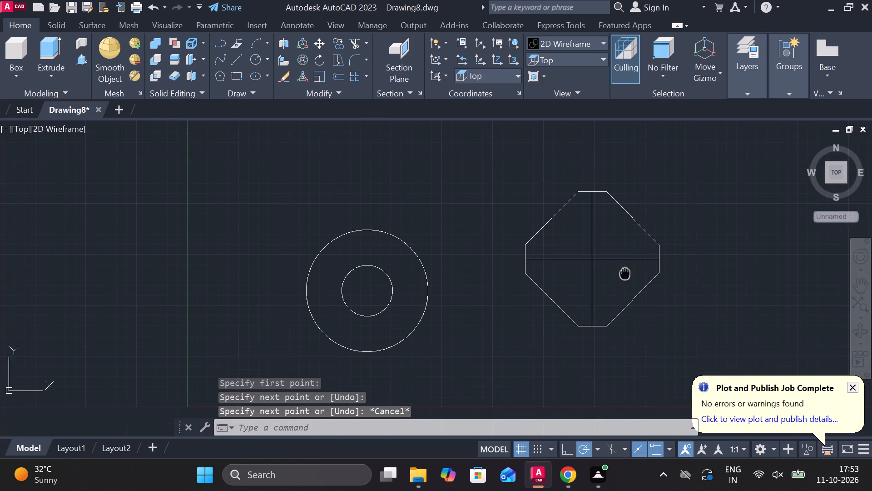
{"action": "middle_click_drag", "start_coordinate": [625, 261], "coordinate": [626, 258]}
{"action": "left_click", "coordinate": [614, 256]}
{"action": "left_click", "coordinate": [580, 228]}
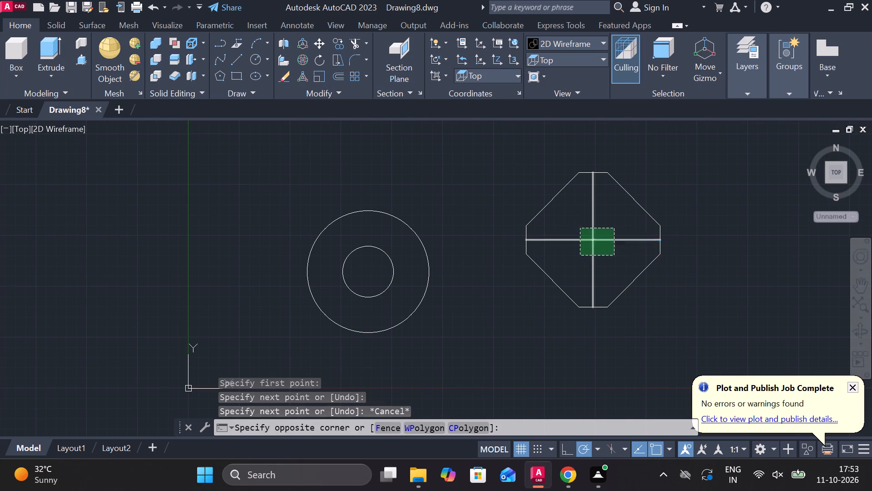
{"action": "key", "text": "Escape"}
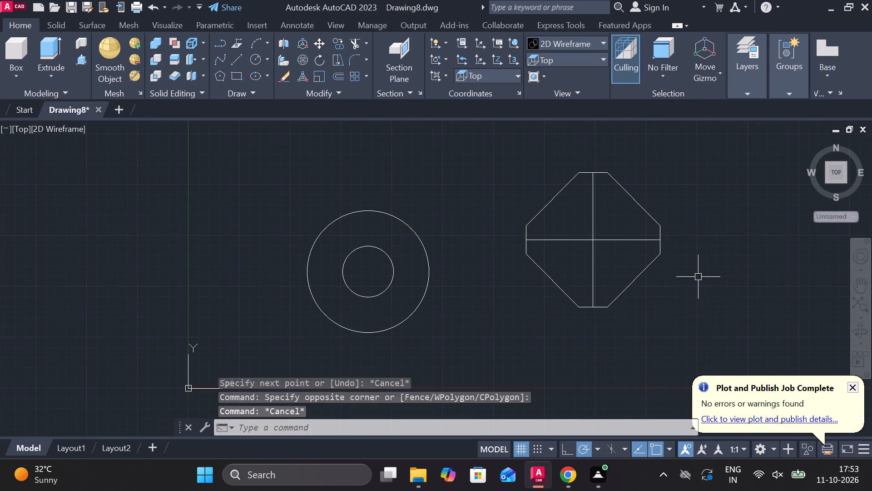
In the SW Isometric view, move the octagonal outline and its centre lines from their crossing point to the centre of the boss's top face.
{"action": "left_click", "coordinate": [549, 61]}
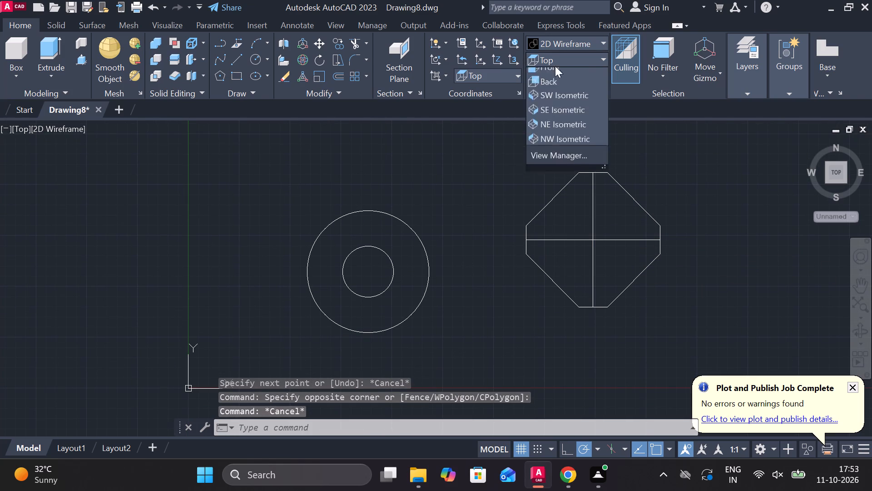
{"action": "left_click", "coordinate": [570, 163]}
{"action": "middle_click_drag", "start_coordinate": [519, 257], "coordinate": [558, 220]}
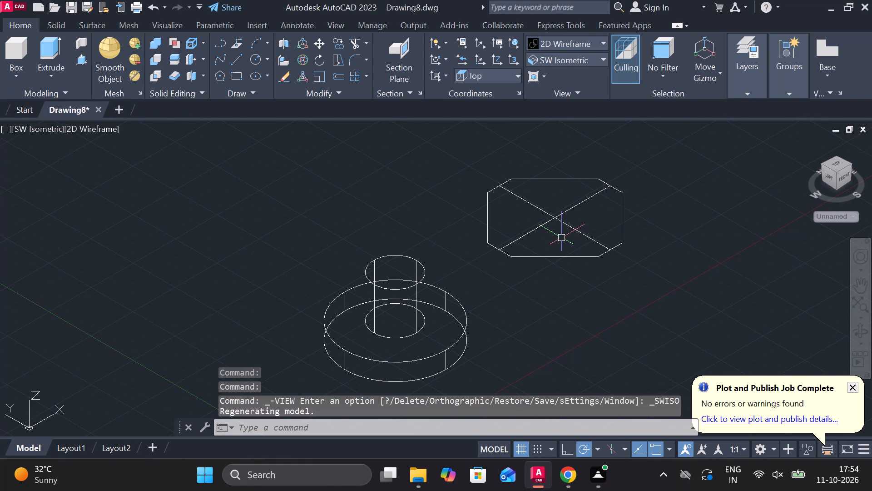
{"action": "left_click", "coordinate": [435, 151]}
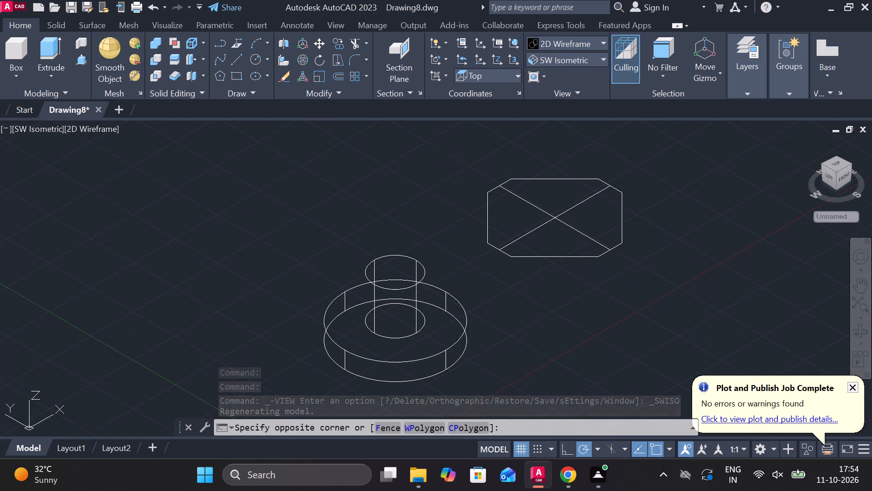
{"action": "left_click", "coordinate": [669, 292]}
{"action": "key", "text": "m"}
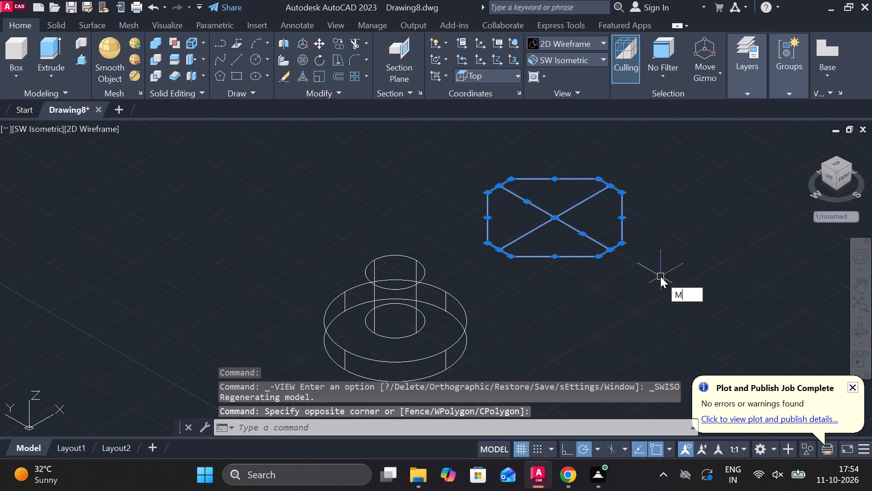
{"action": "key", "text": "Return"}
{"action": "left_click", "coordinate": [551, 215]}
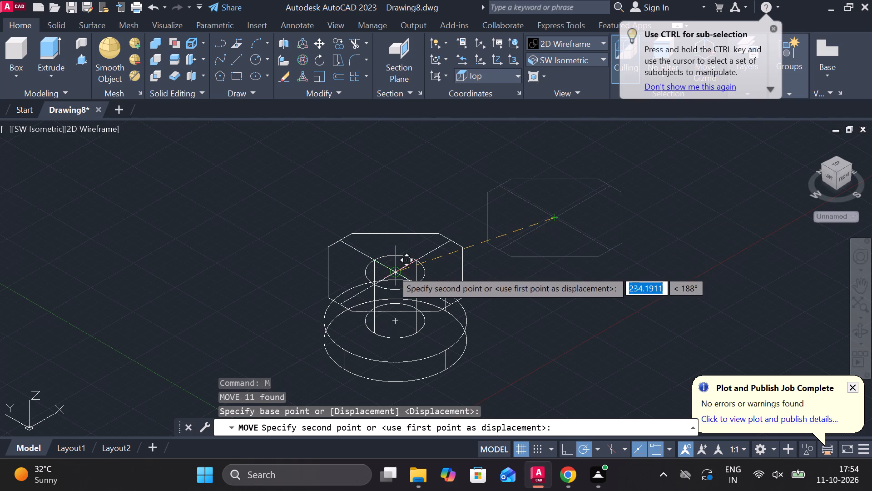
{"action": "left_click", "coordinate": [392, 270]}
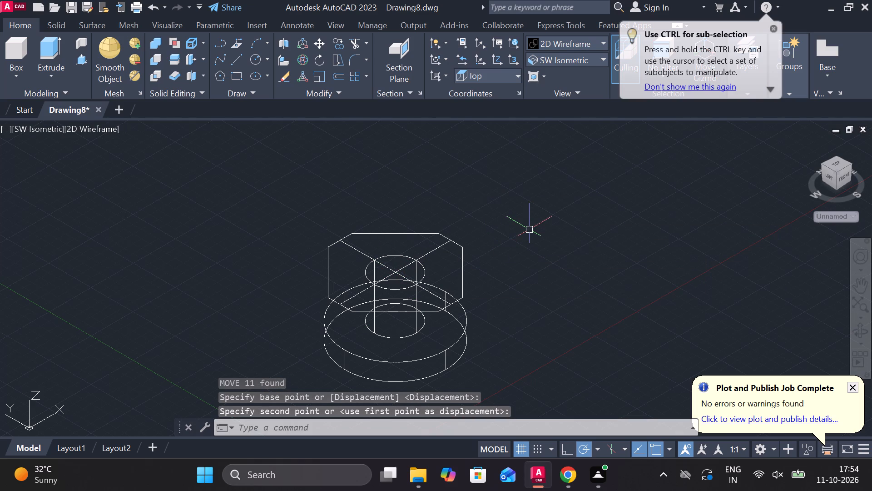
Check the octagonal outline's alignment over the disc in the Top view, and return to SW Isometric.
{"action": "scroll", "coordinate": [530, 229], "scroll_direction": "down", "scroll_amount": 1}
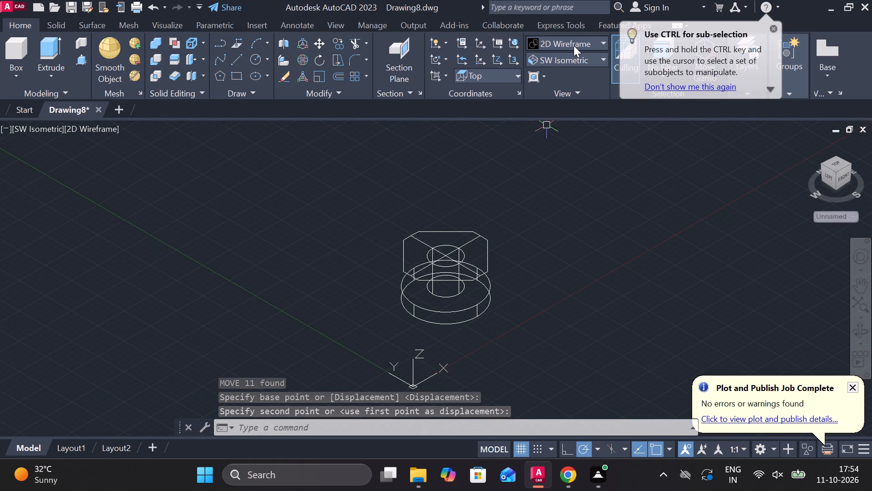
{"action": "left_click", "coordinate": [574, 54]}
{"action": "left_click", "coordinate": [577, 82]}
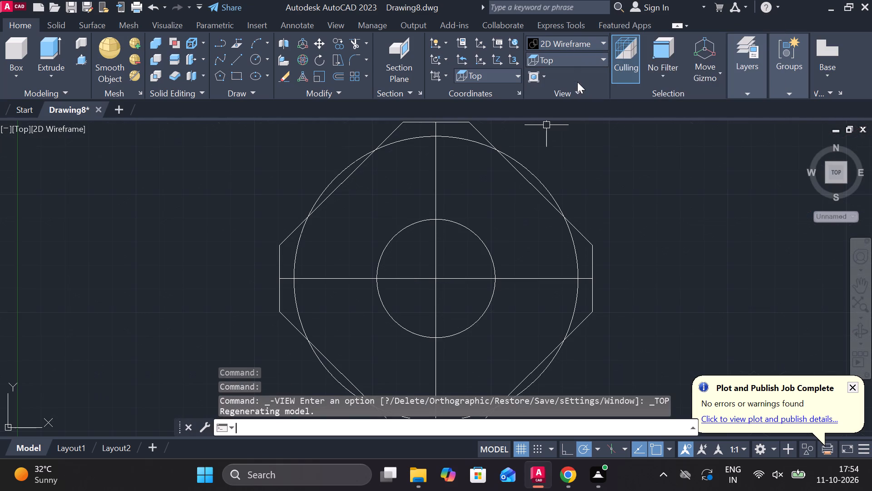
{"action": "scroll", "coordinate": [580, 162], "scroll_direction": "down", "scroll_amount": 1}
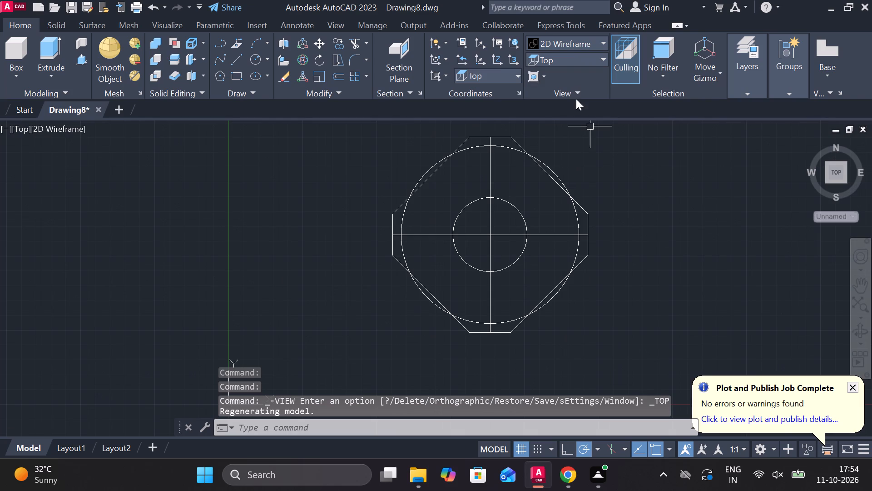
{"action": "left_click", "coordinate": [574, 52]}
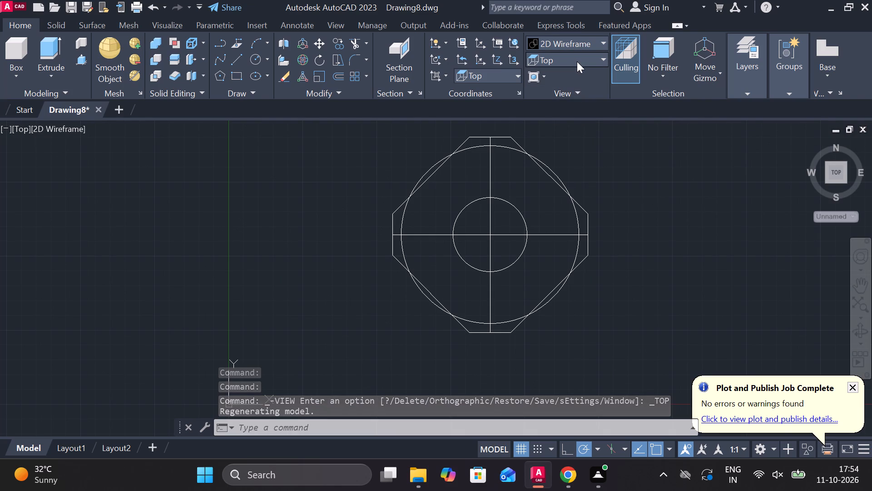
{"action": "left_click", "coordinate": [595, 63]}
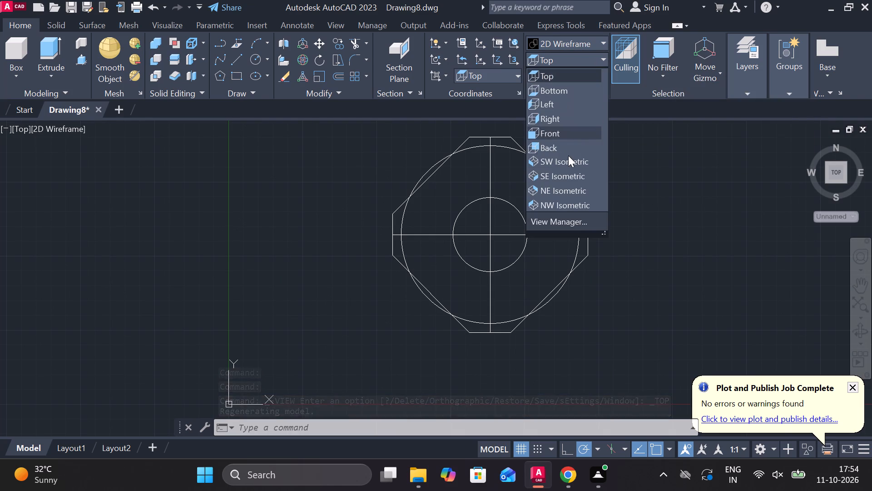
{"action": "left_click", "coordinate": [568, 162]}
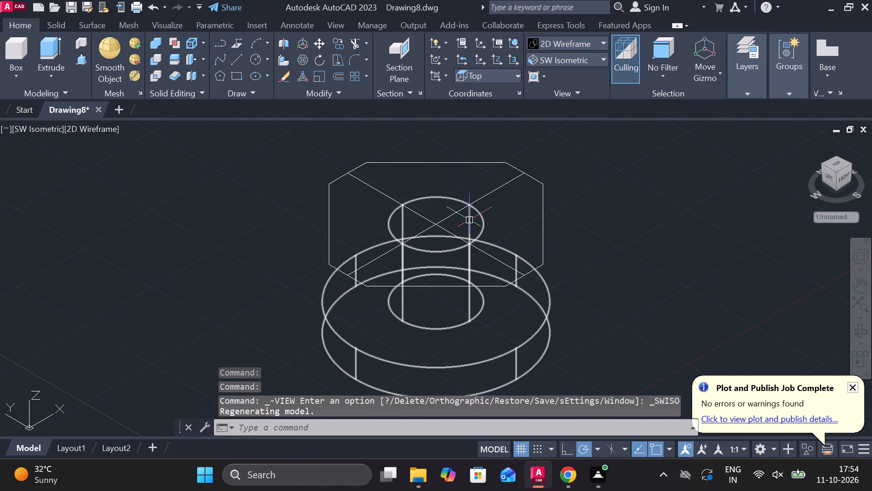
Erase the crossing centre lines inside the octagonal outline.
{"action": "left_click", "coordinate": [486, 196]}
{"action": "left_click", "coordinate": [391, 197]}
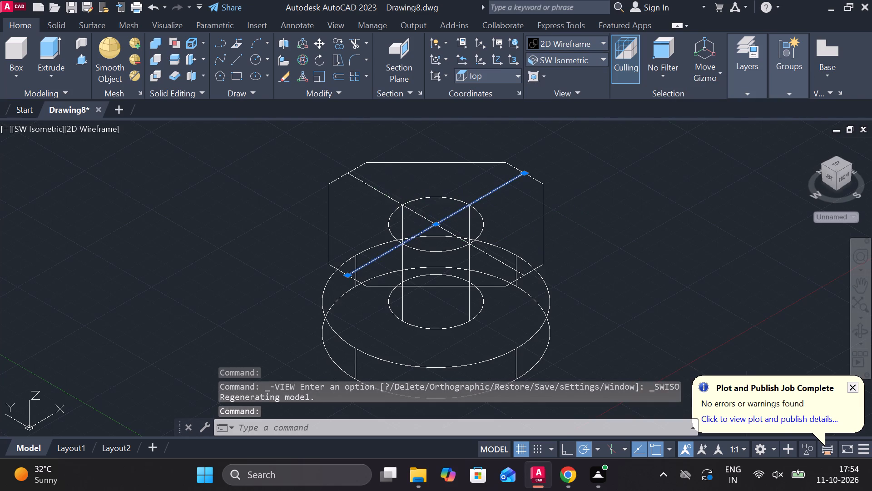
{"action": "left_click", "coordinate": [497, 262]}
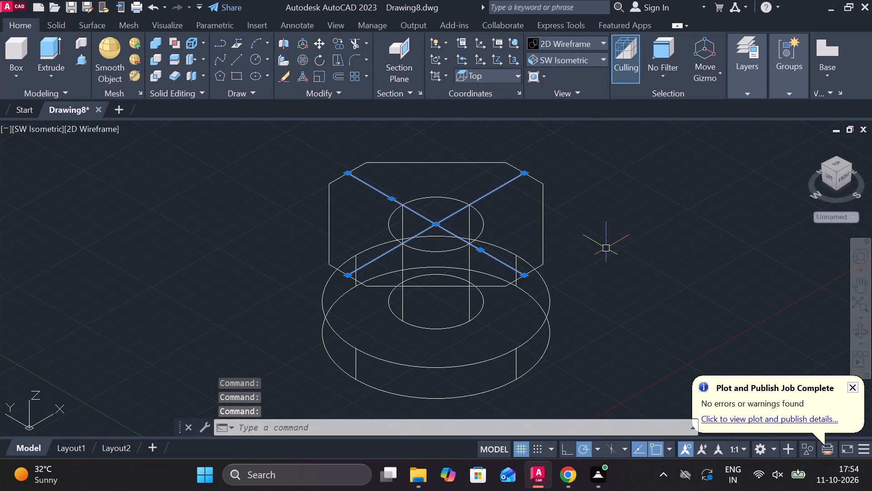
{"action": "type", "text": "E"}
{"action": "key", "text": "space"}
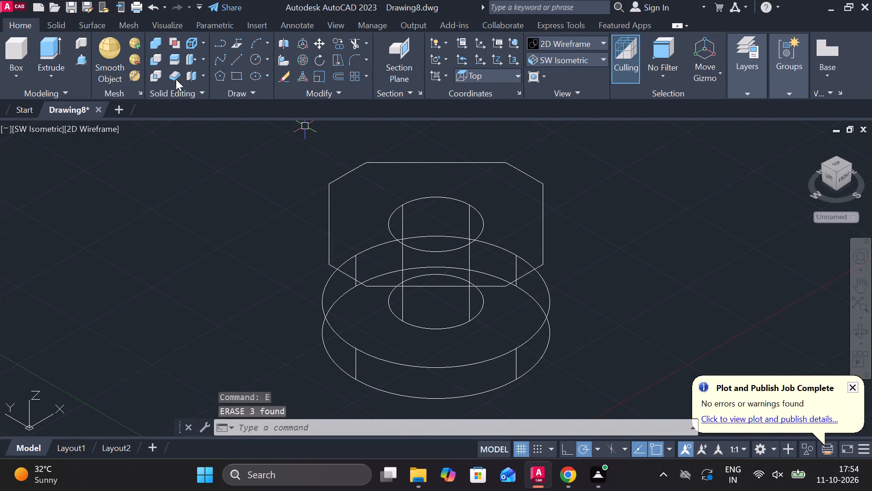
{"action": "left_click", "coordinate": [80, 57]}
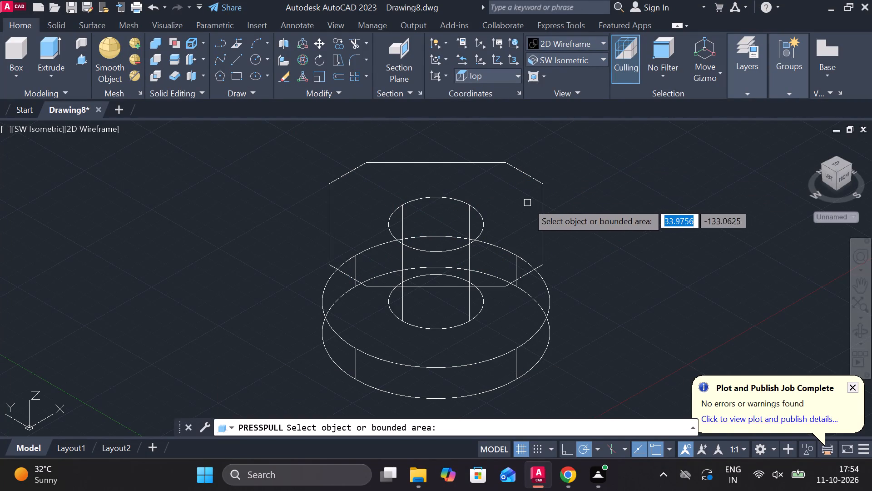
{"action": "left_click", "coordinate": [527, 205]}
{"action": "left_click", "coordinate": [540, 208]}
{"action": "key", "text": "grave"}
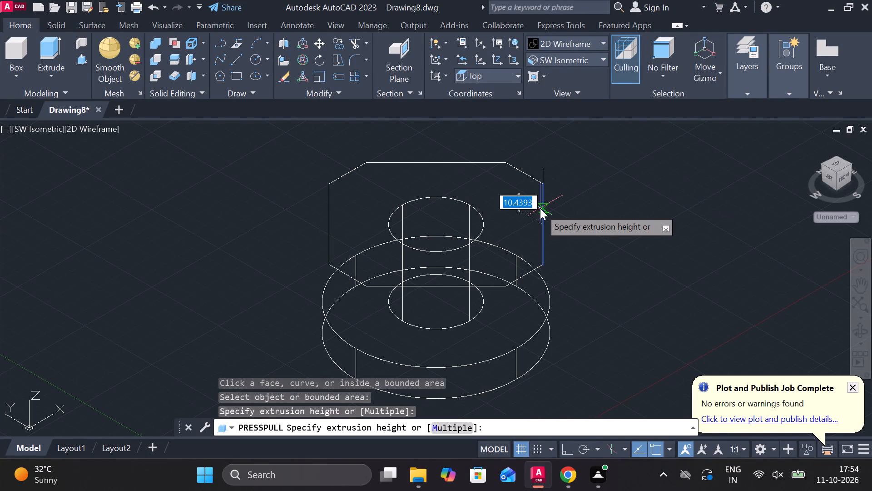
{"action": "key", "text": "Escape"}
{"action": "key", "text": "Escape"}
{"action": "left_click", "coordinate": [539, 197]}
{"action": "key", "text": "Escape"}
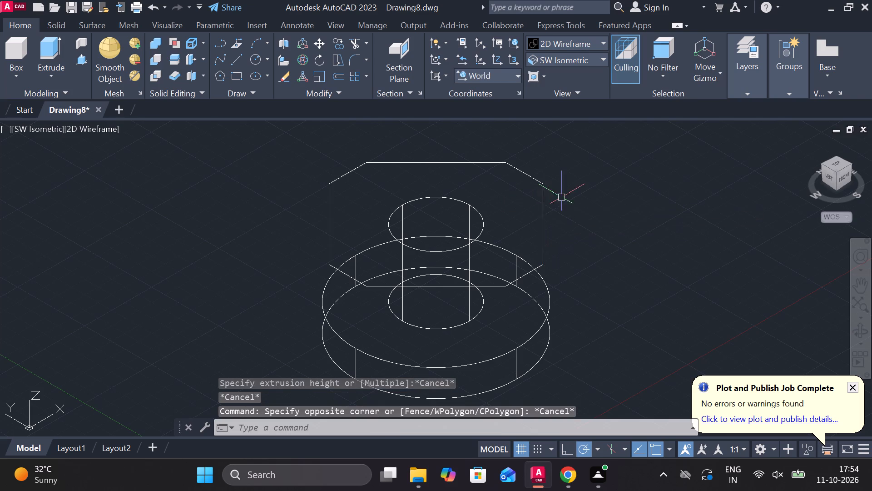
Join the eight lines of the octagonal outline above the disc into a single polyline.
{"action": "left_click", "coordinate": [580, 206]}
{"action": "left_click", "coordinate": [486, 148]}
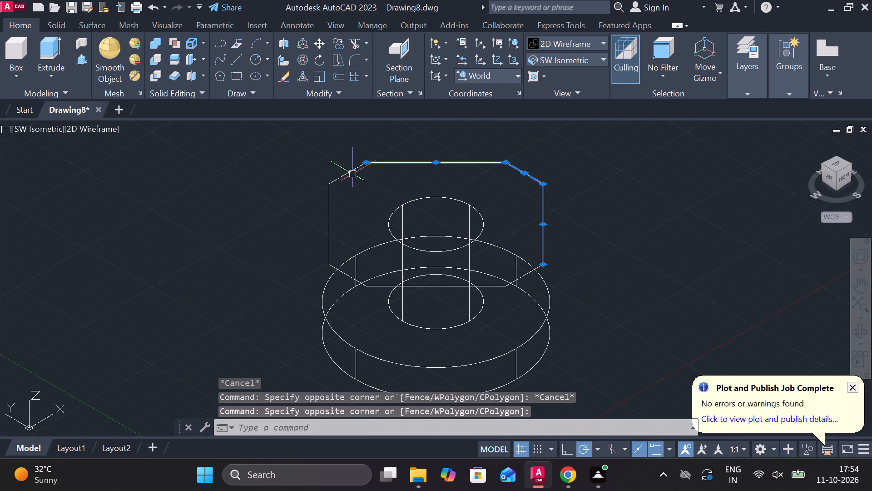
{"action": "left_click", "coordinate": [352, 174]}
{"action": "left_click", "coordinate": [302, 207]}
{"action": "left_click", "coordinate": [379, 270]}
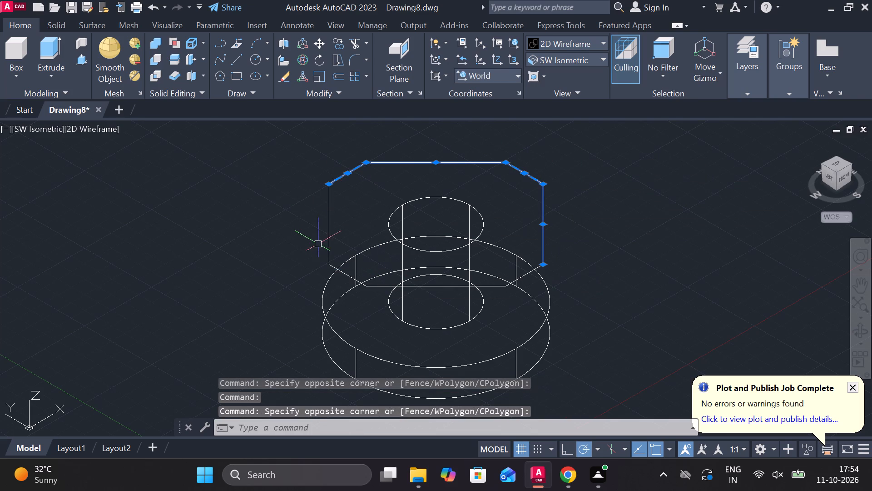
{"action": "left_click", "coordinate": [344, 239]}
{"action": "left_click", "coordinate": [299, 178]}
{"action": "left_click", "coordinate": [399, 289]}
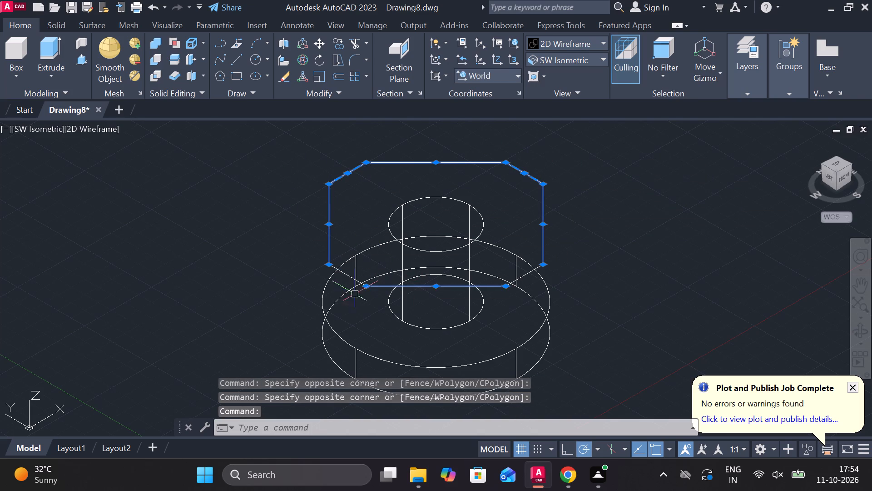
{"action": "scroll", "coordinate": [345, 290], "scroll_direction": "up", "scroll_amount": 2}
{"action": "left_click", "coordinate": [338, 258]}
{"action": "scroll", "coordinate": [718, 259], "scroll_direction": "down", "scroll_amount": 1}
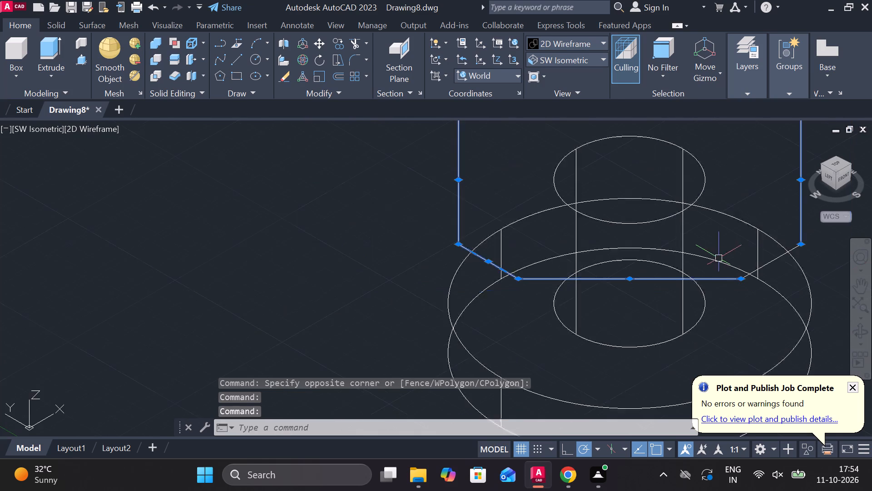
{"action": "middle_click_drag", "start_coordinate": [716, 256], "coordinate": [591, 279]}
{"action": "left_click", "coordinate": [648, 282]}
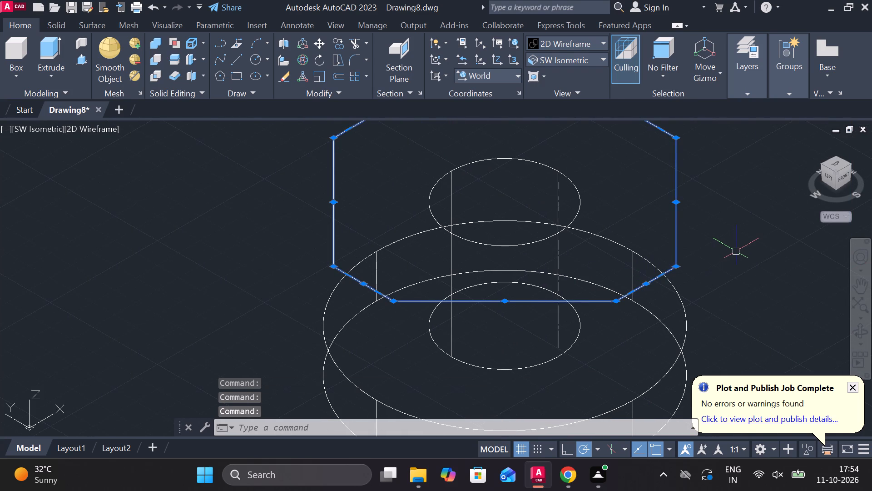
{"action": "key", "text": "j"}
{"action": "key", "text": "Return"}
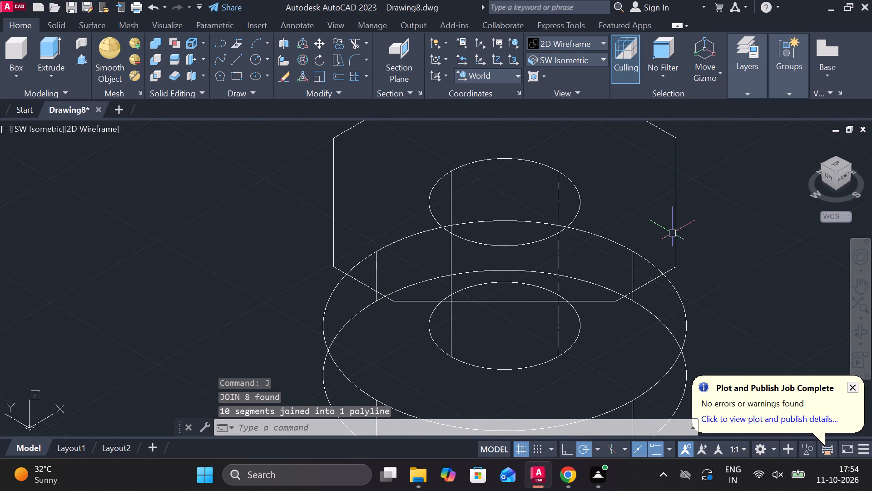
Use Presspull to extrude the joined octagonal outline upward by 10 to form the plate.
{"action": "left_click", "coordinate": [79, 55]}
{"action": "left_click", "coordinate": [374, 204]}
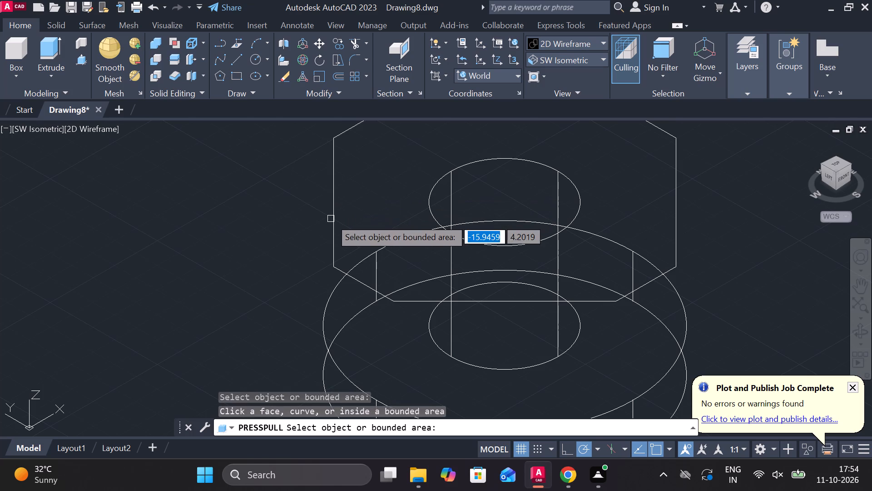
{"action": "left_click", "coordinate": [331, 219]}
{"action": "middle_click_drag", "start_coordinate": [359, 185], "coordinate": [323, 226]}
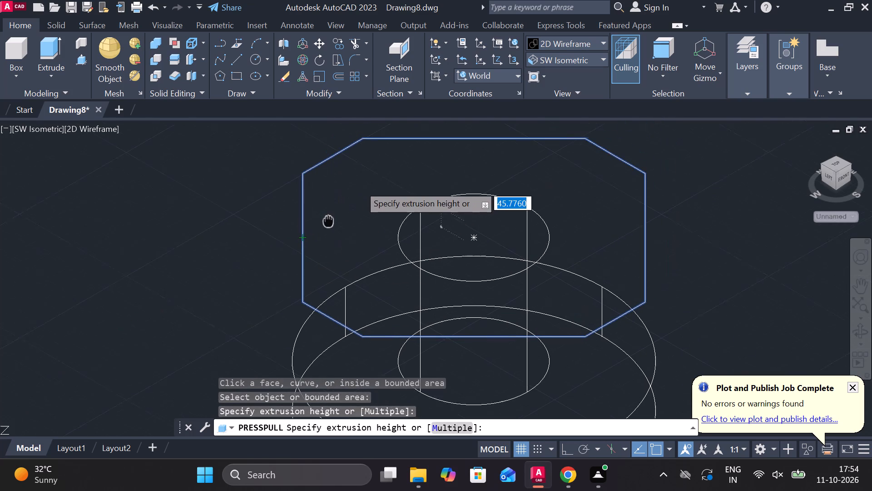
{"action": "middle_click_drag", "start_coordinate": [323, 226], "coordinate": [322, 226]}
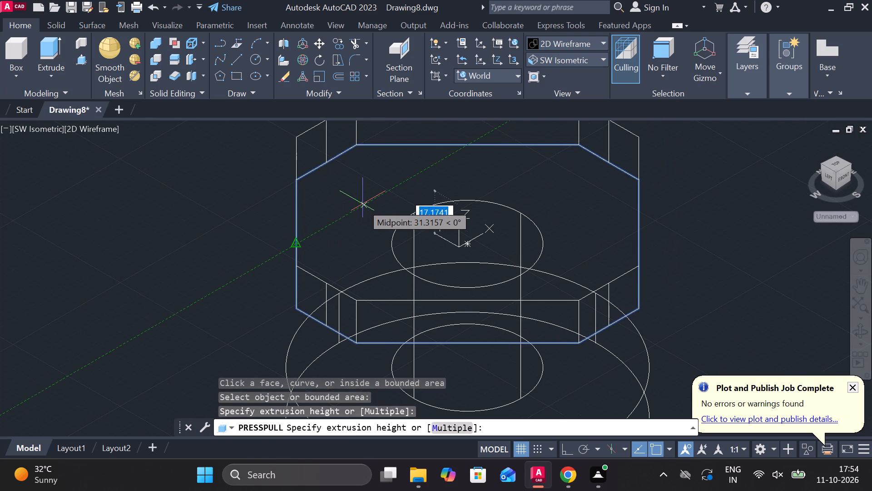
{"action": "key", "text": "1"}
{"action": "key", "text": "0"}
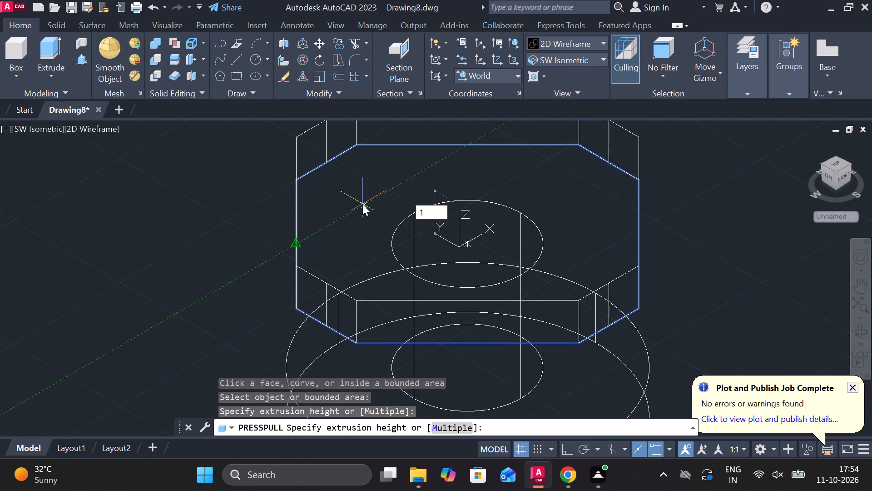
{"action": "key", "text": "Return"}
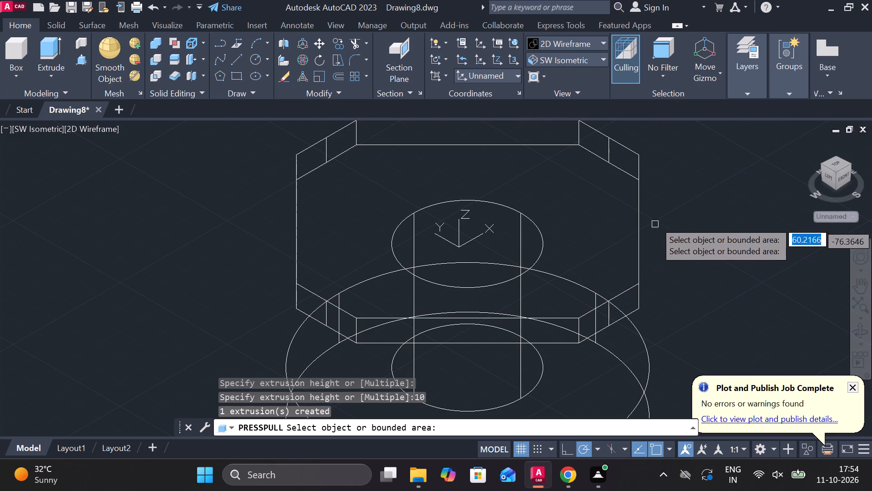
{"action": "scroll", "coordinate": [658, 200], "scroll_direction": "down", "scroll_amount": 1}
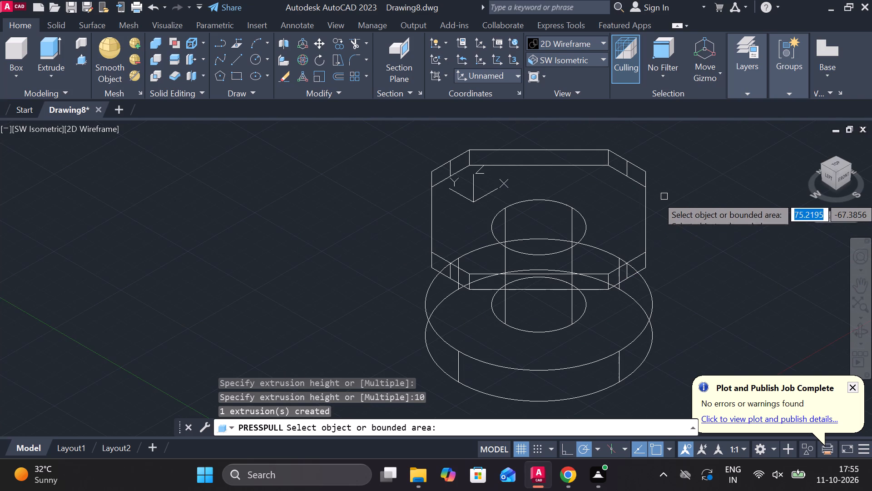
{"action": "key", "text": "Escape"}
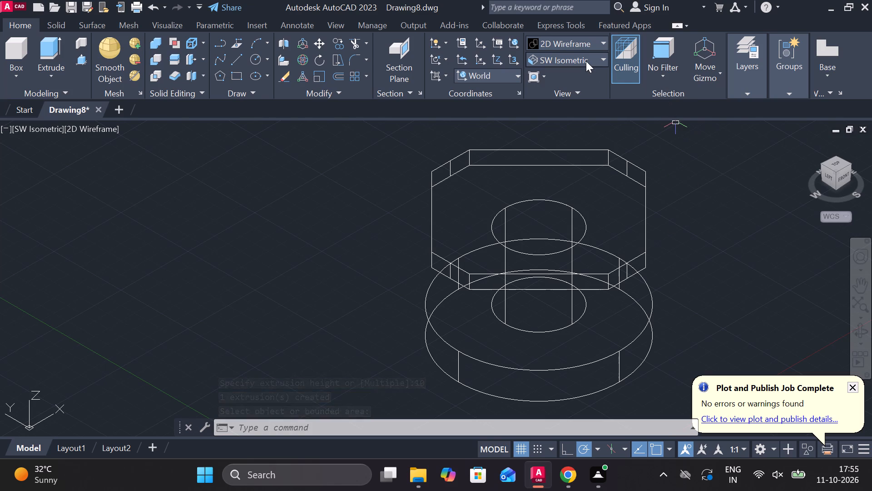
Display the model in the Shades of Gray visual style to inspect the plate, boss and disc.
{"action": "left_click", "coordinate": [581, 42]}
{"action": "left_click", "coordinate": [655, 111]}
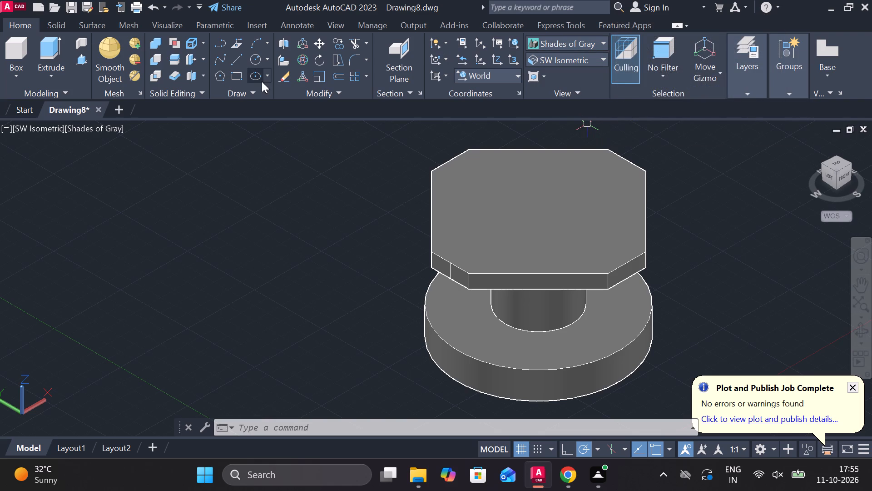
Return to the 2D Wireframe style and draw a 70-diameter circle centred on the boss's top face.
{"action": "type", "text": "C"}
{"action": "key", "text": "space"}
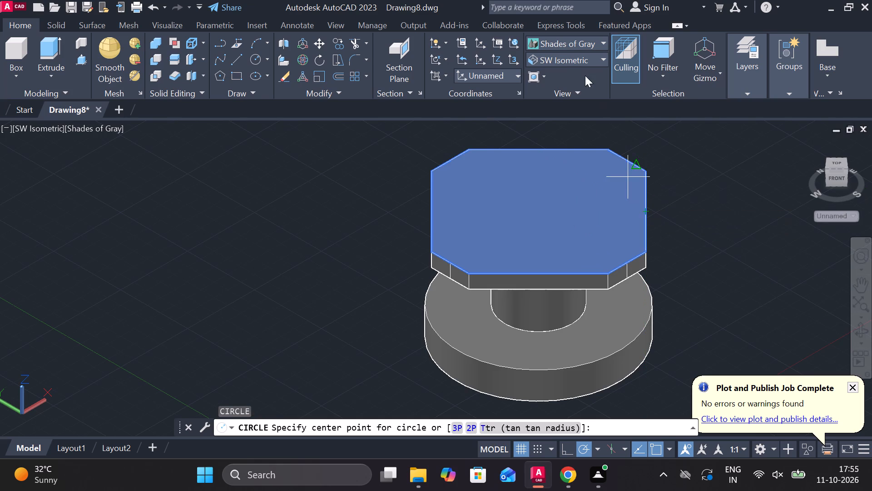
{"action": "left_click", "coordinate": [569, 46]}
{"action": "left_click", "coordinate": [566, 69]}
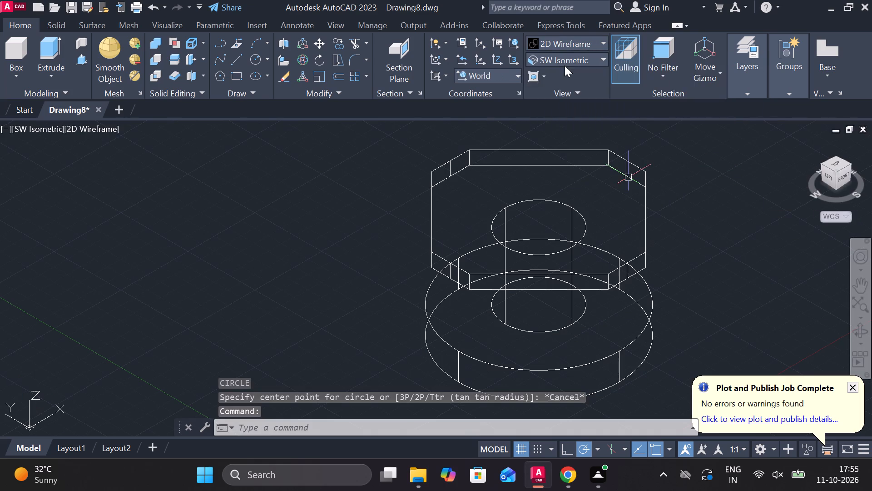
{"action": "left_click", "coordinate": [250, 59]}
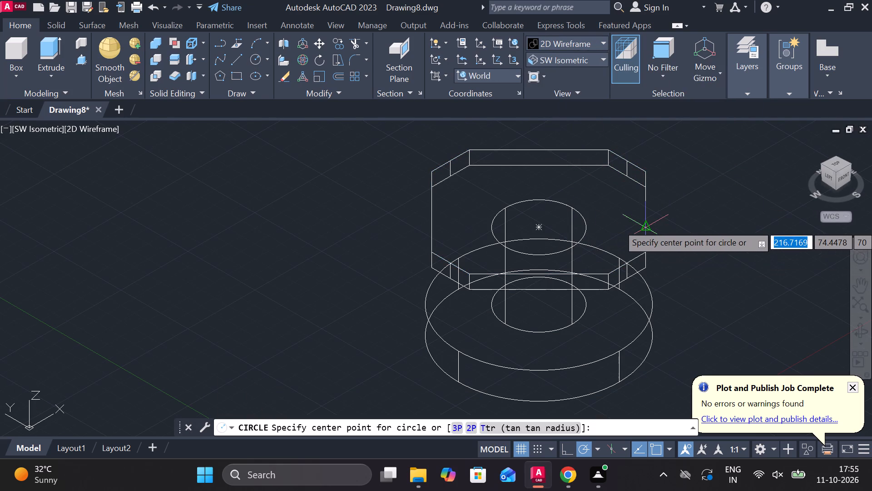
{"action": "left_click", "coordinate": [537, 229]}
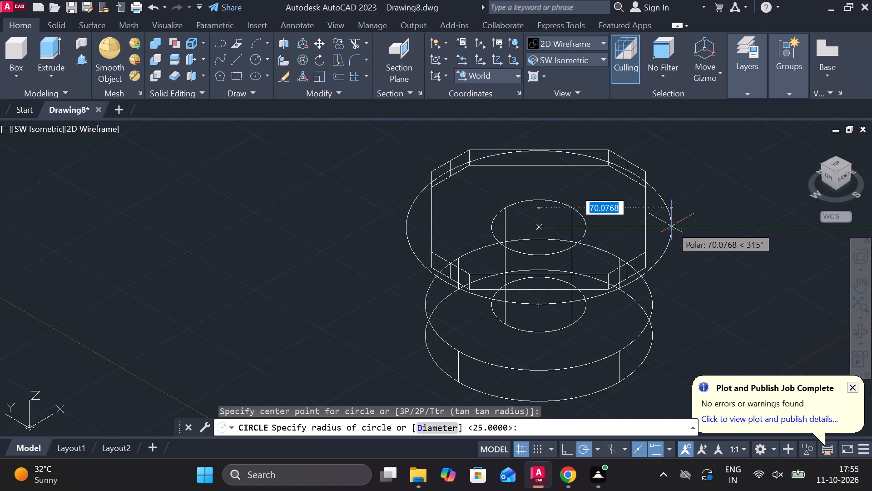
{"action": "type", "text": "D"}
{"action": "key", "text": "space"}
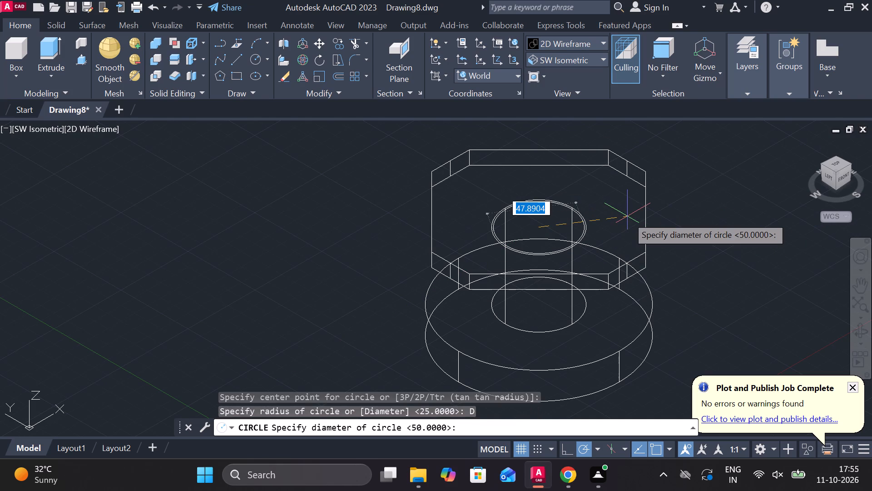
{"action": "type", "text": "70"}
{"action": "key", "text": "Return"}
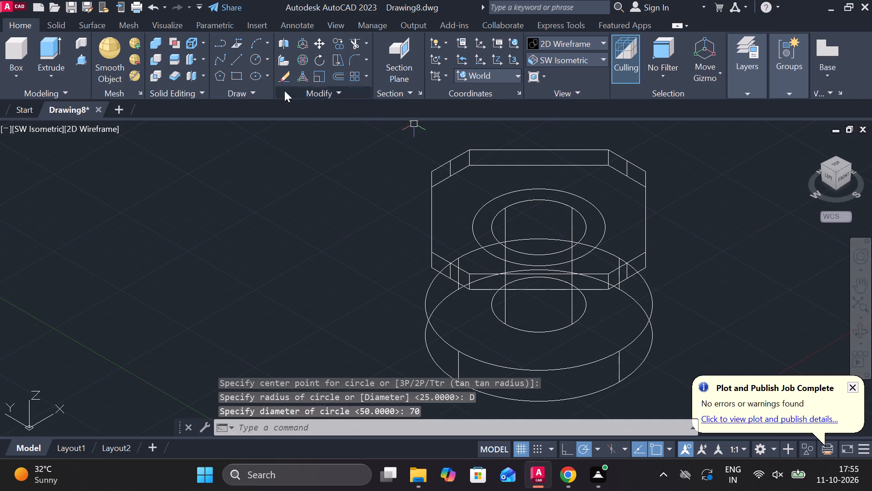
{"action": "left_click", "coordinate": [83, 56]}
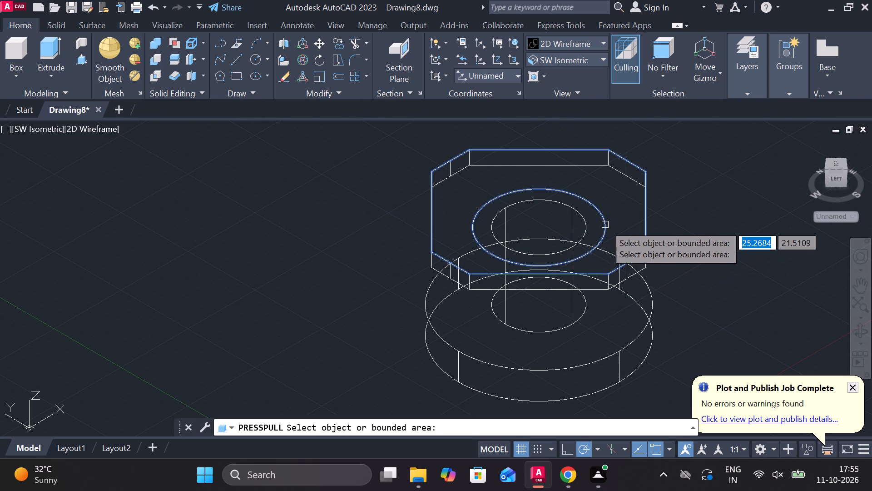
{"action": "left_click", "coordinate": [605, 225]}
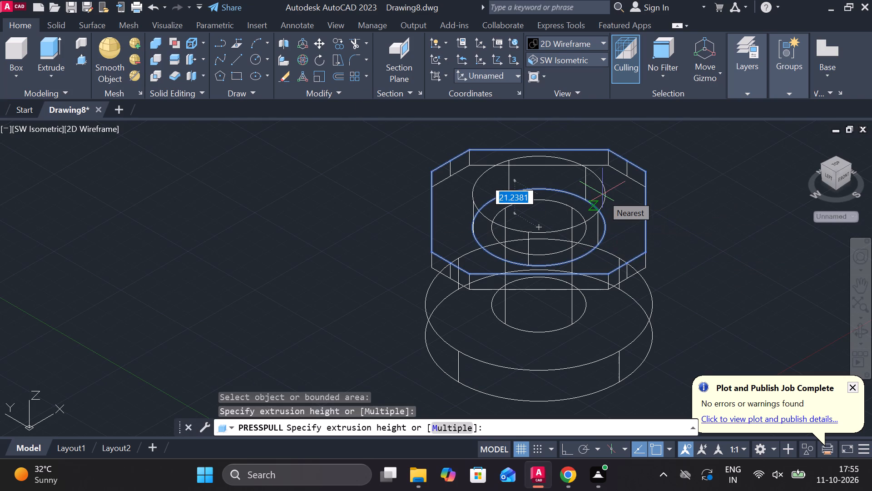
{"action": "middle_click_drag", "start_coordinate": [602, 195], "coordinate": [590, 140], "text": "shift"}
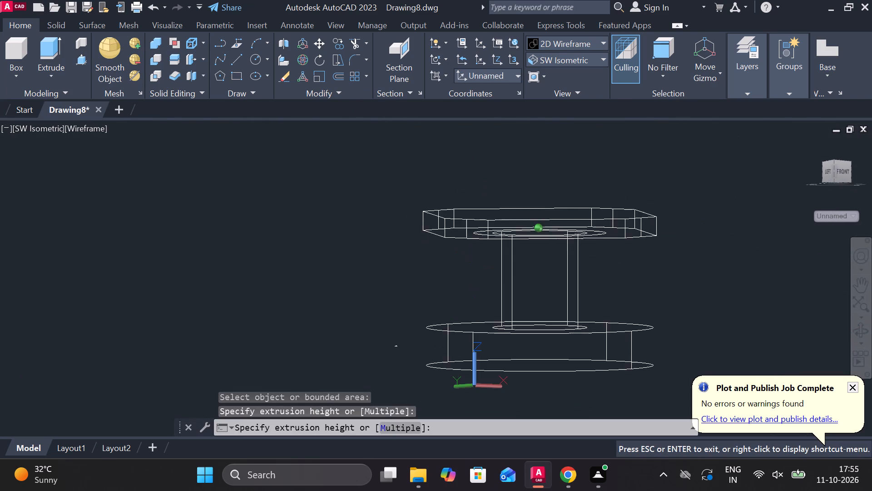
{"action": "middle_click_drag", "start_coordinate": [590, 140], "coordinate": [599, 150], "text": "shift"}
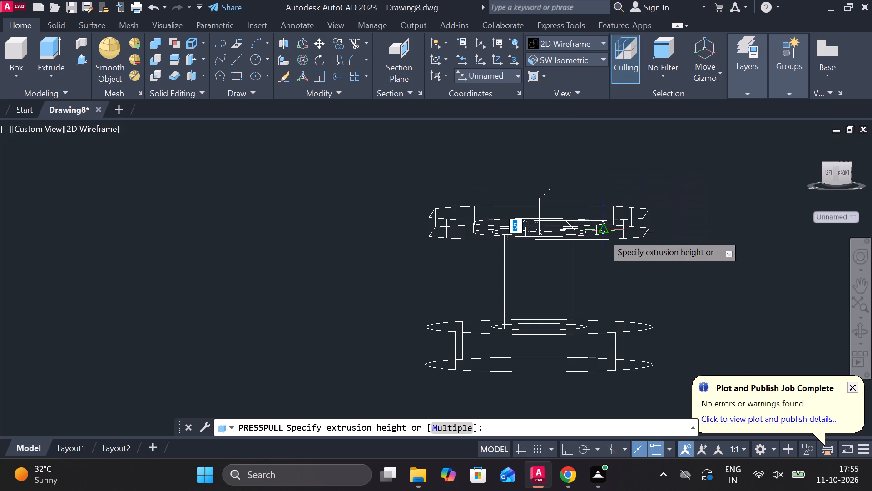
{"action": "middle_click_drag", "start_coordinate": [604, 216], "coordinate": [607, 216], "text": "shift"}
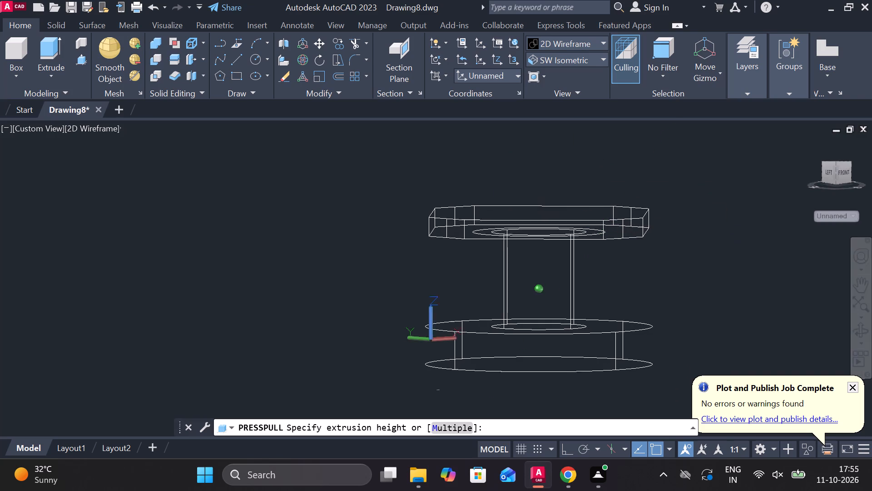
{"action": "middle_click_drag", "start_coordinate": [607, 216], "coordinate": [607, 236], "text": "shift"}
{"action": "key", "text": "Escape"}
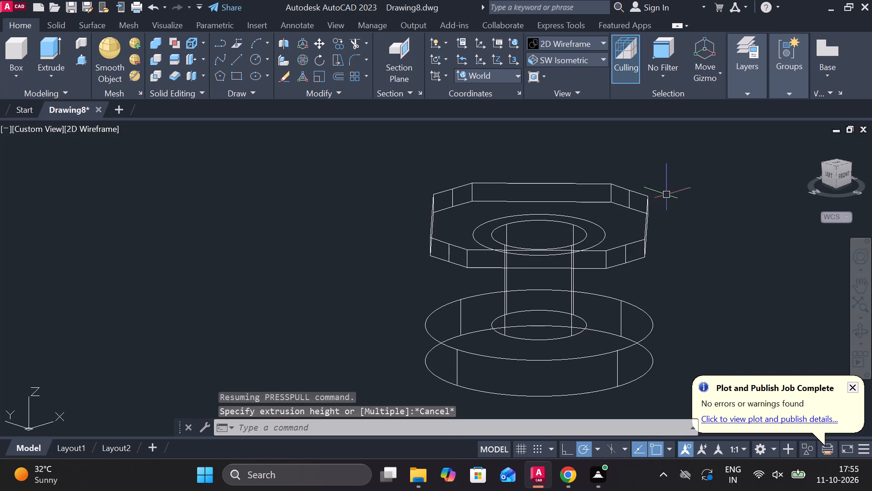
Copy the 70-diameter circle from its centre 10 straight up to the plate's top face.
{"action": "left_click", "coordinate": [604, 237]}
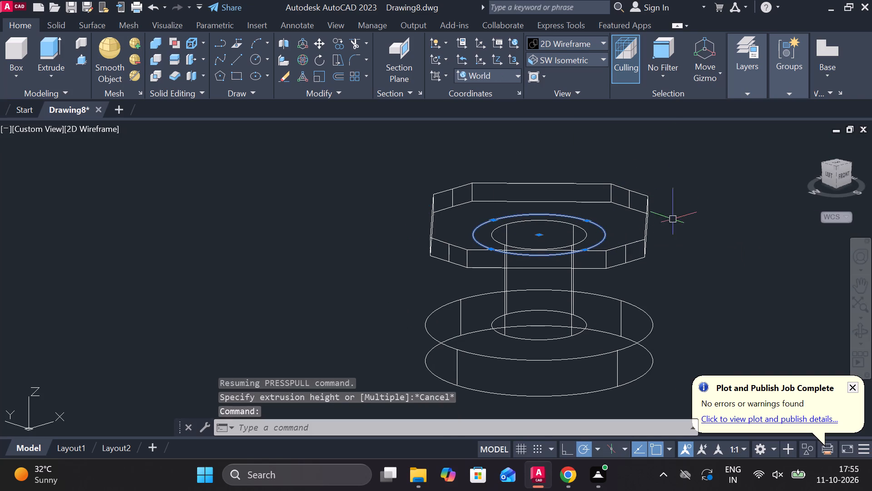
{"action": "type", "text": "CO"}
{"action": "key", "text": "Return"}
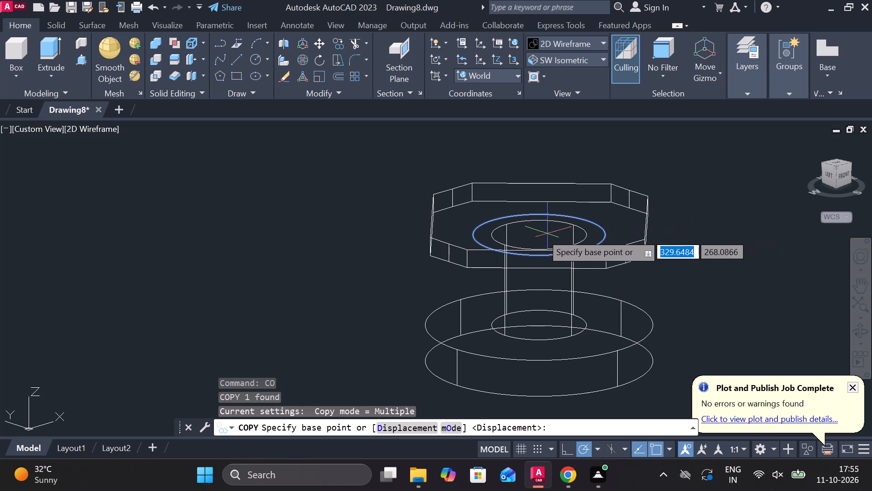
{"action": "left_click", "coordinate": [538, 235]}
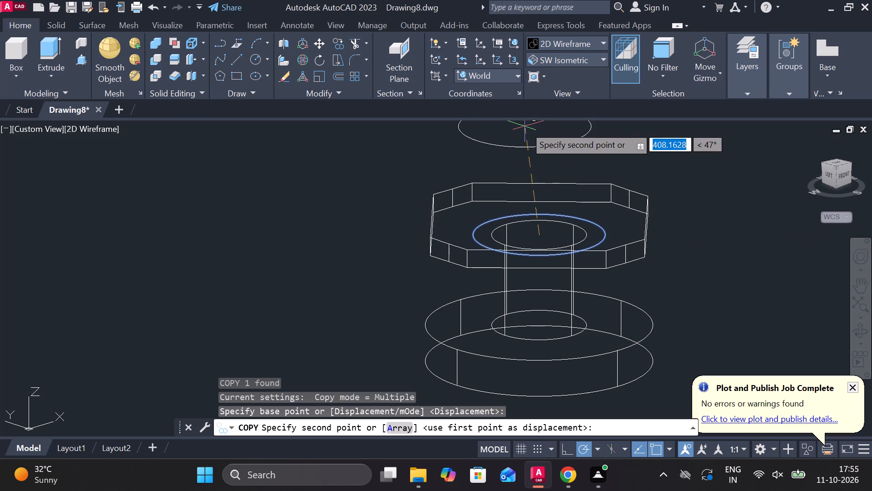
{"action": "type", "text": "10"}
{"action": "key", "text": "Return"}
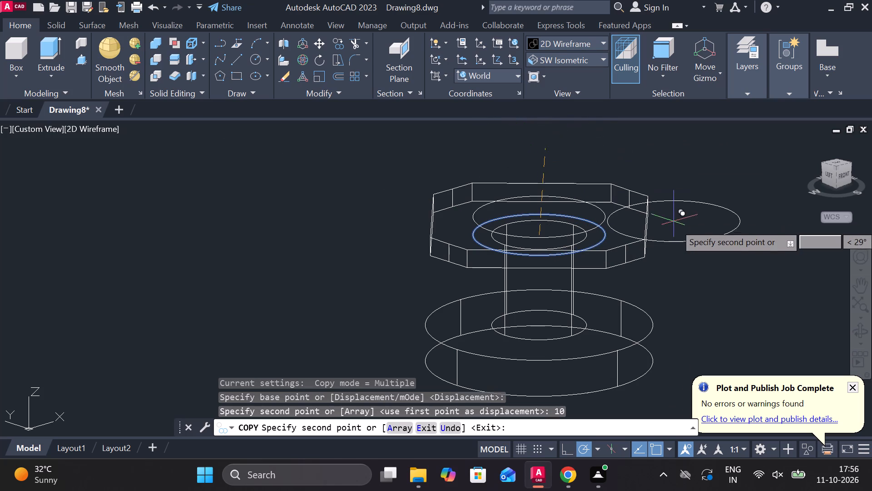
{"action": "key", "text": "Escape"}
Erase the original 70-diameter circle on the underside of the octagonal plate.
{"action": "left_click", "coordinate": [605, 241]}
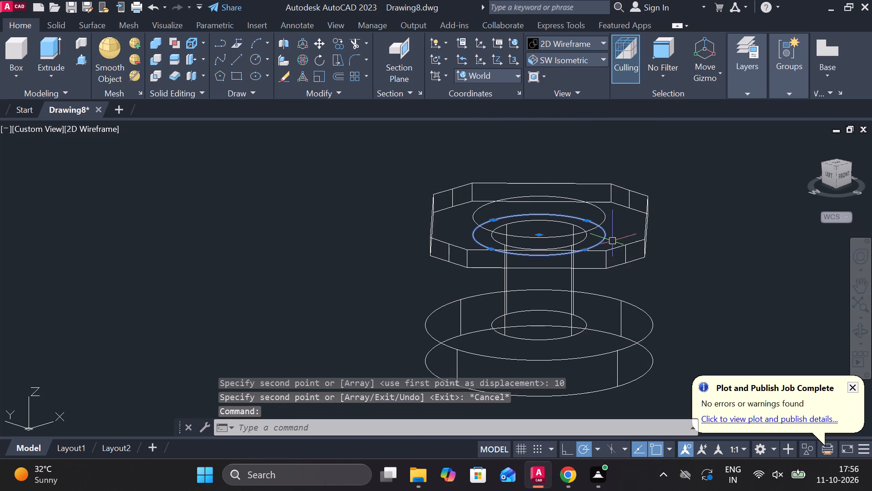
{"action": "type", "text": "E"}
{"action": "key", "text": "space"}
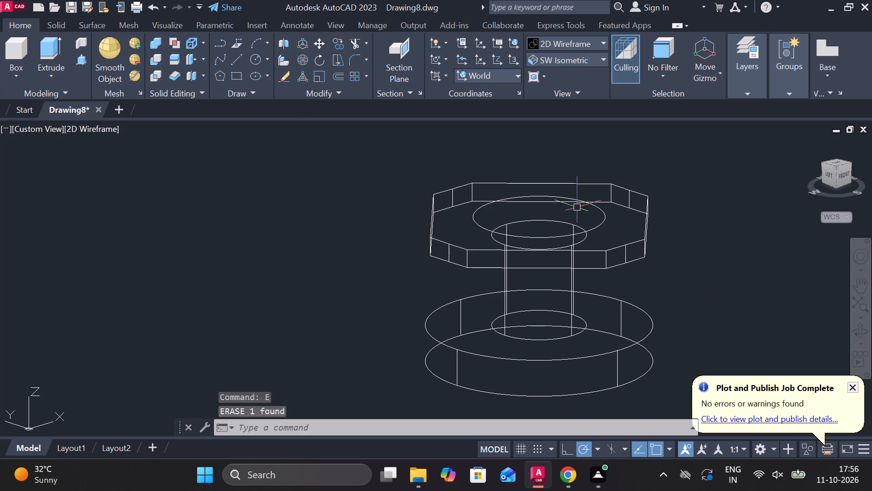
Presspull the 70-diameter circle on the octagonal plate's top face upward by 10.
{"action": "left_click", "coordinate": [79, 60]}
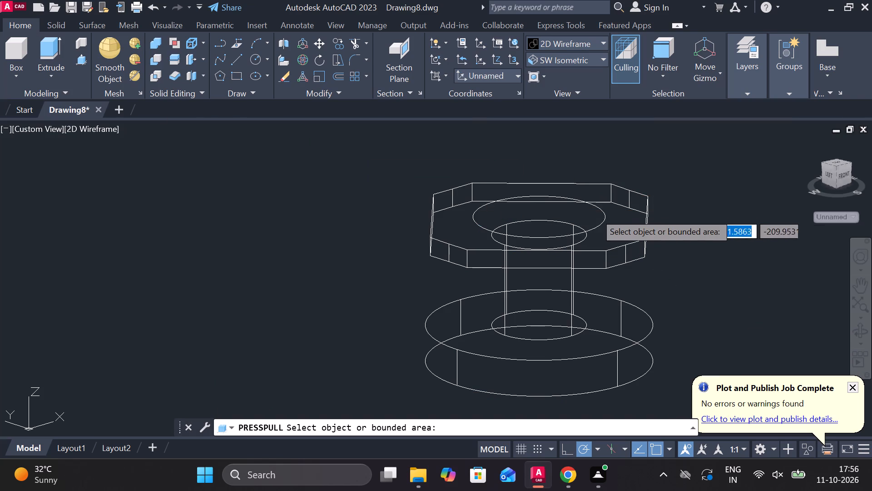
{"action": "left_click", "coordinate": [600, 218]}
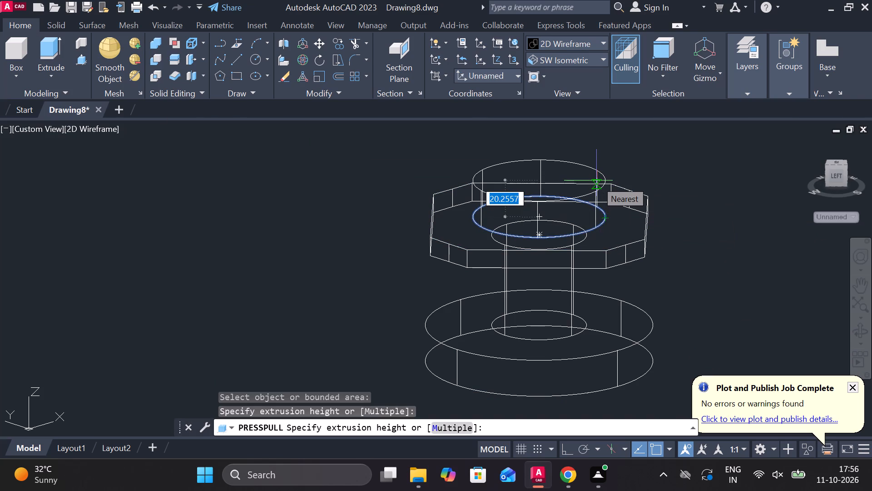
{"action": "type", "text": "10"}
{"action": "key", "text": "Return"}
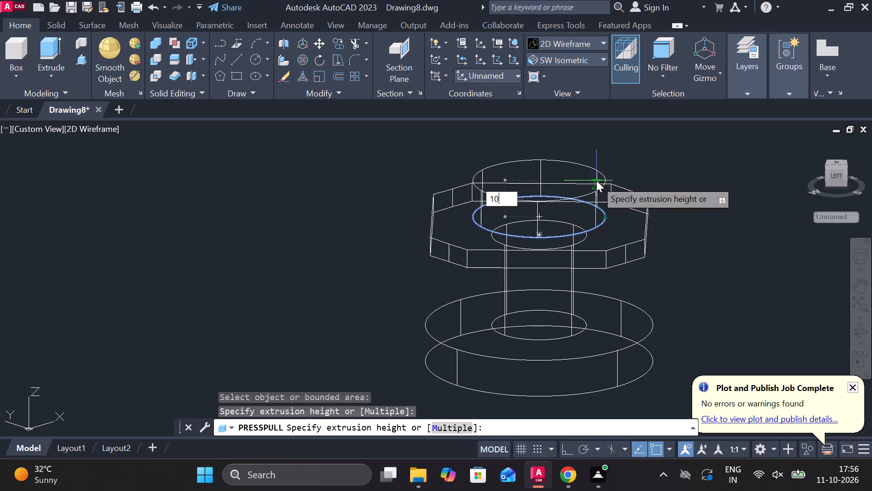
{"action": "key", "text": "Escape"}
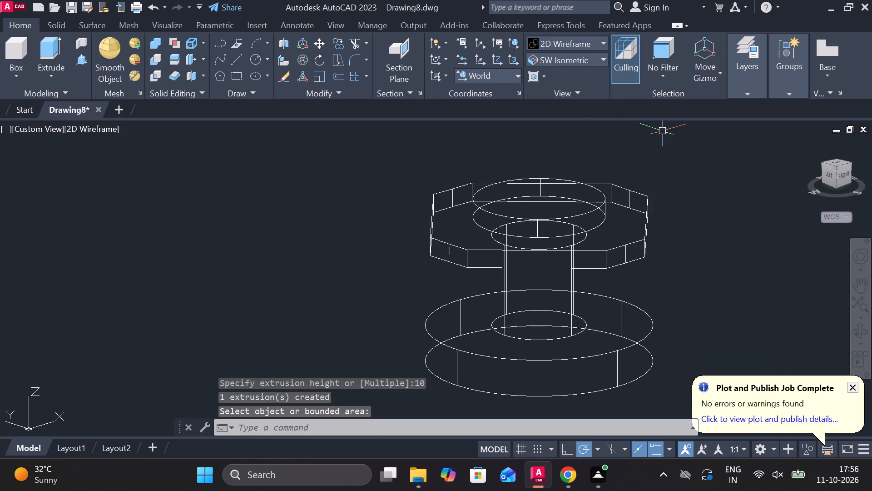
Draw a 50-diameter circle centred on the top face of the 70-diameter disc.
{"action": "key", "text": "c"}
{"action": "key", "text": "Return"}
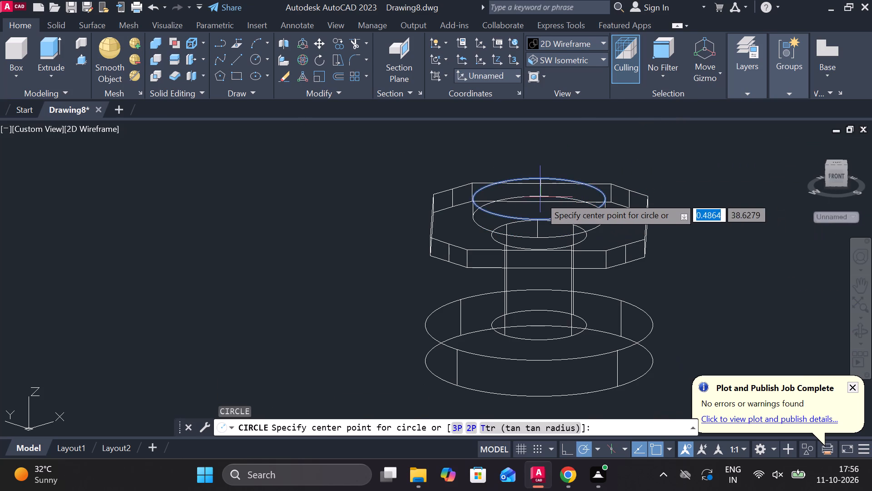
{"action": "scroll", "coordinate": [542, 198], "scroll_direction": "up", "scroll_amount": 1}
{"action": "scroll", "coordinate": [619, 217], "scroll_direction": "up", "scroll_amount": 2}
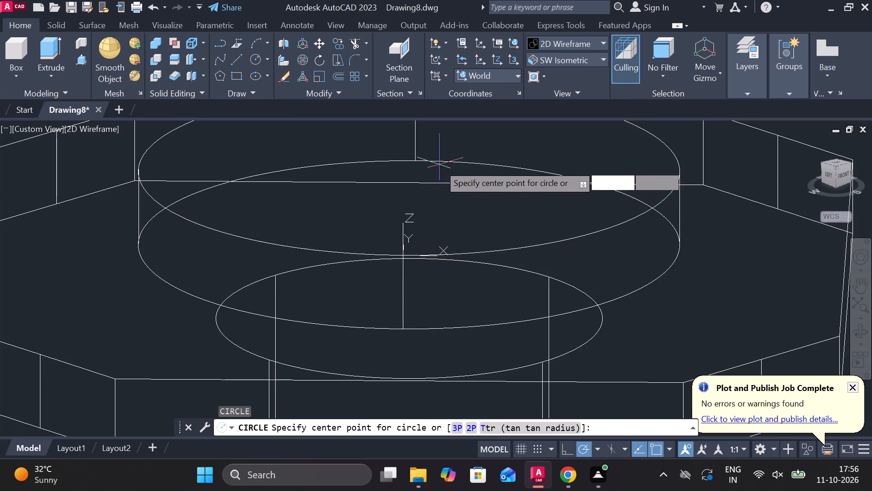
{"action": "scroll", "coordinate": [393, 174], "scroll_direction": "down", "scroll_amount": 1}
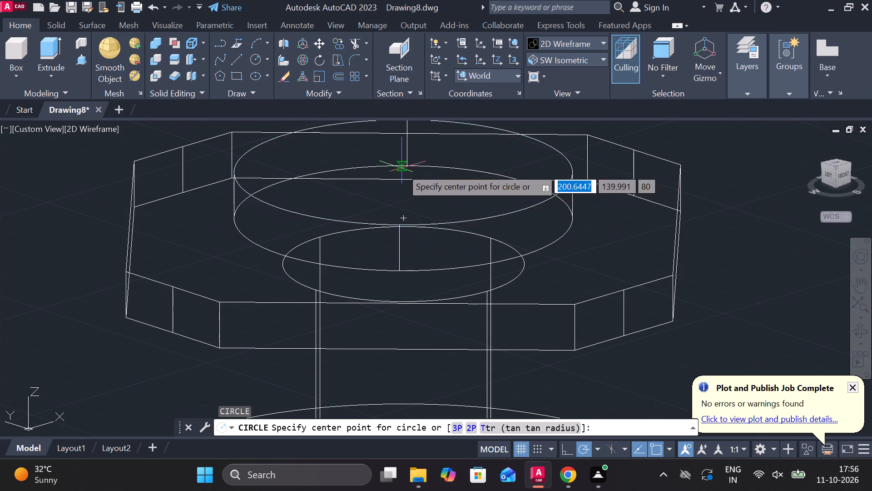
{"action": "scroll", "coordinate": [466, 186], "scroll_direction": "down", "scroll_amount": 2}
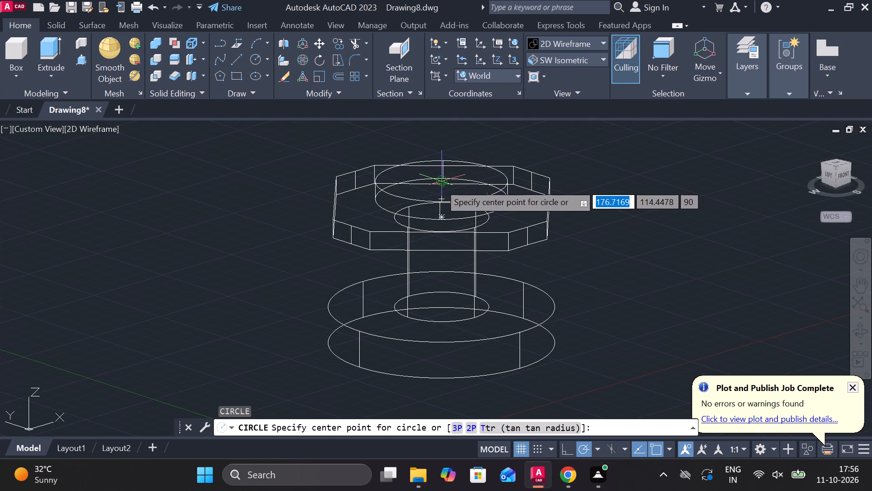
{"action": "left_click", "coordinate": [440, 184]}
{"action": "scroll", "coordinate": [451, 184], "scroll_direction": "up", "scroll_amount": 2}
{"action": "scroll", "coordinate": [570, 179], "scroll_direction": "down", "scroll_amount": 1}
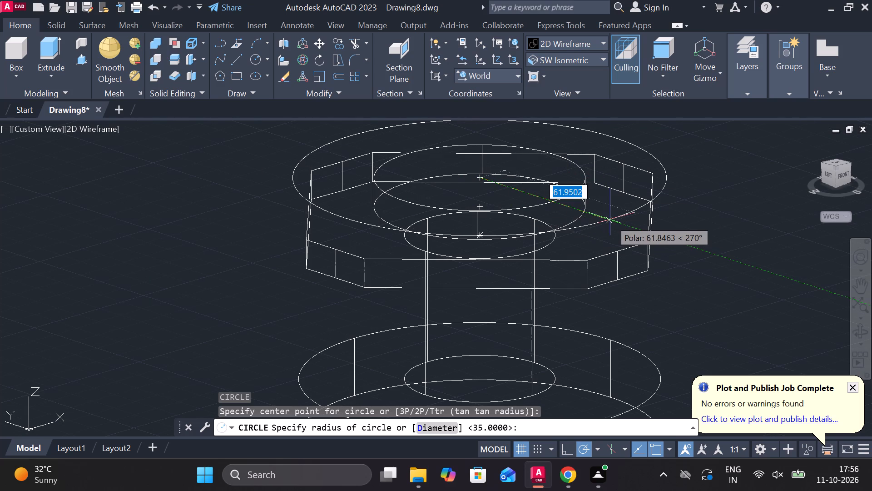
{"action": "type", "text": "D"}
{"action": "key", "text": "space"}
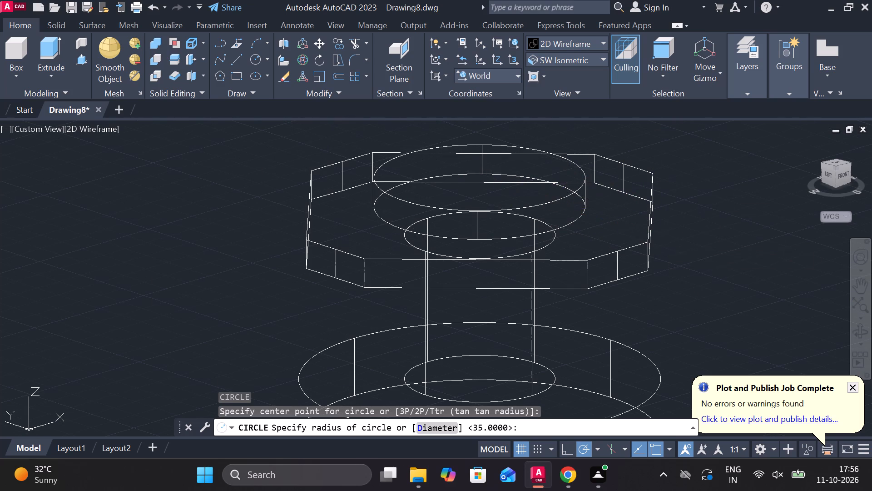
{"action": "type", "text": "50"}
{"action": "key", "text": "Return"}
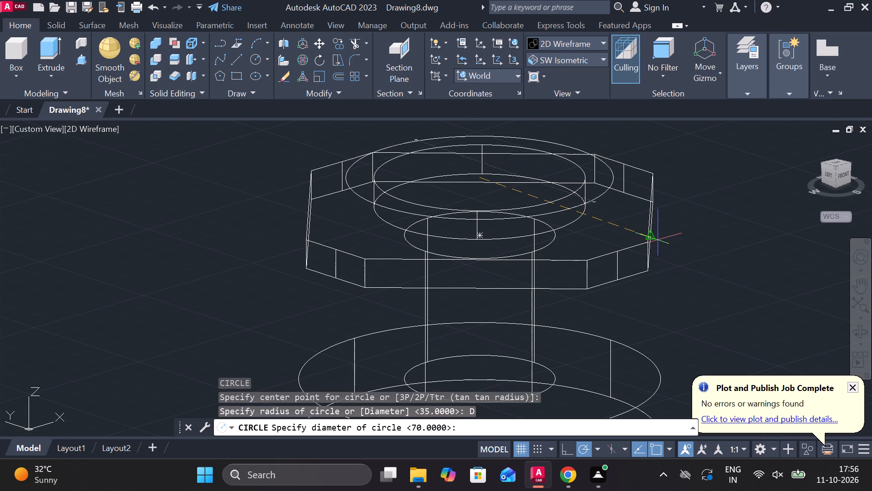
Presspull the new 50-diameter circle upward by 10 from the 70-diameter disc's top face.
{"action": "left_click", "coordinate": [83, 64]}
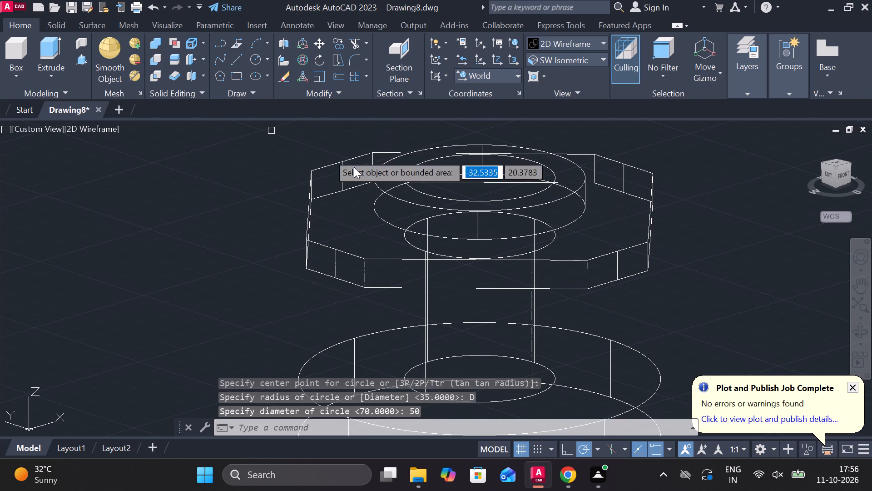
{"action": "left_click", "coordinate": [418, 189]}
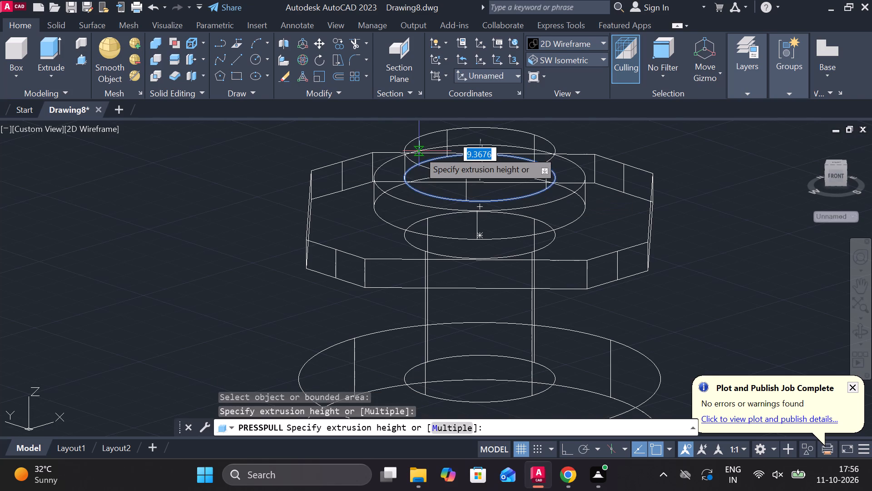
{"action": "type", "text": "10"}
{"action": "key", "text": "Return"}
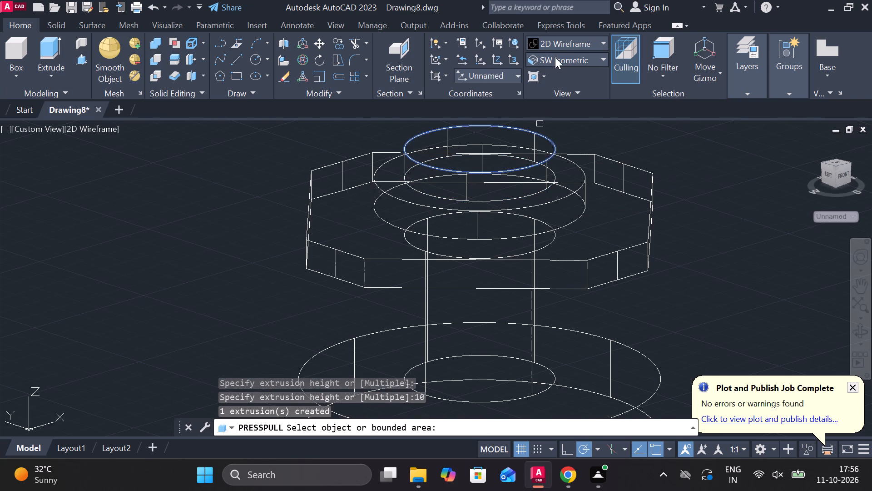
Display the model in the Shades of Gray visual style and inspect the stacked discs and plate from several angles.
{"action": "left_click", "coordinate": [555, 57]}
{"action": "left_click", "coordinate": [559, 41]}
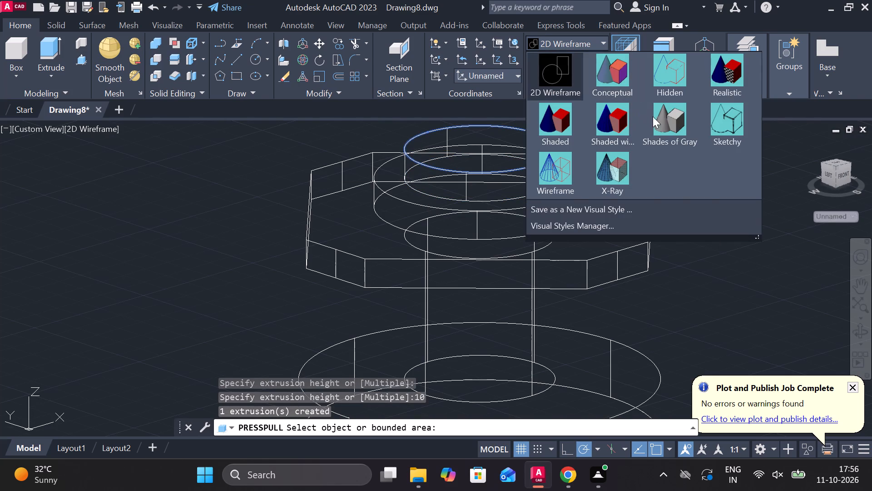
{"action": "left_click", "coordinate": [656, 117]}
{"action": "key", "text": "Escape"}
{"action": "scroll", "coordinate": [683, 228], "scroll_direction": "down", "scroll_amount": 1}
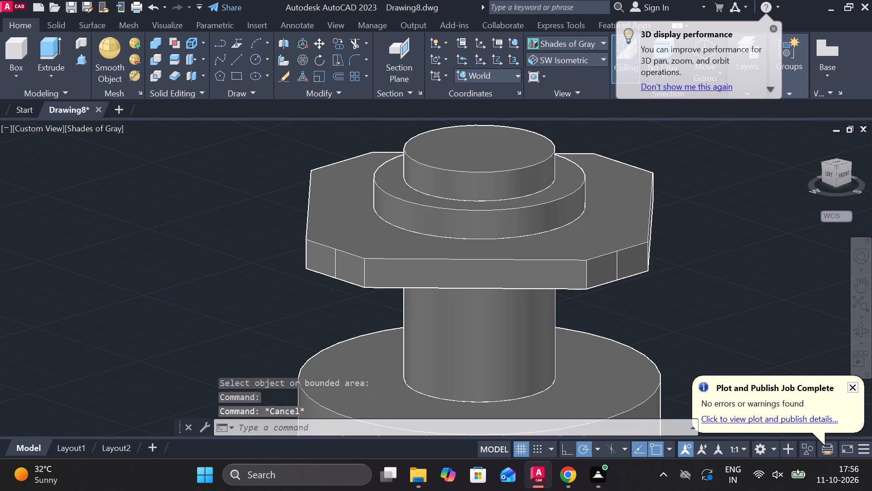
{"action": "middle_click_drag", "start_coordinate": [711, 261], "coordinate": [647, 276], "text": "shift"}
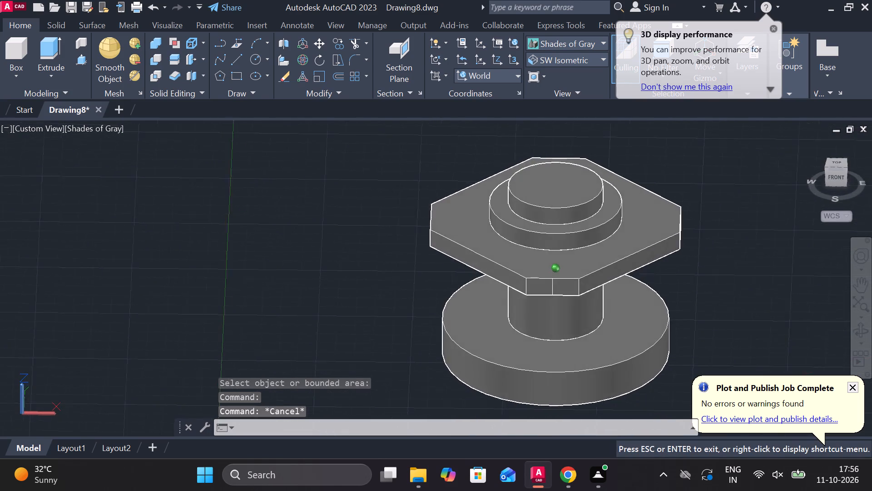
{"action": "middle_click_drag", "start_coordinate": [647, 276], "coordinate": [554, 259], "text": "shift"}
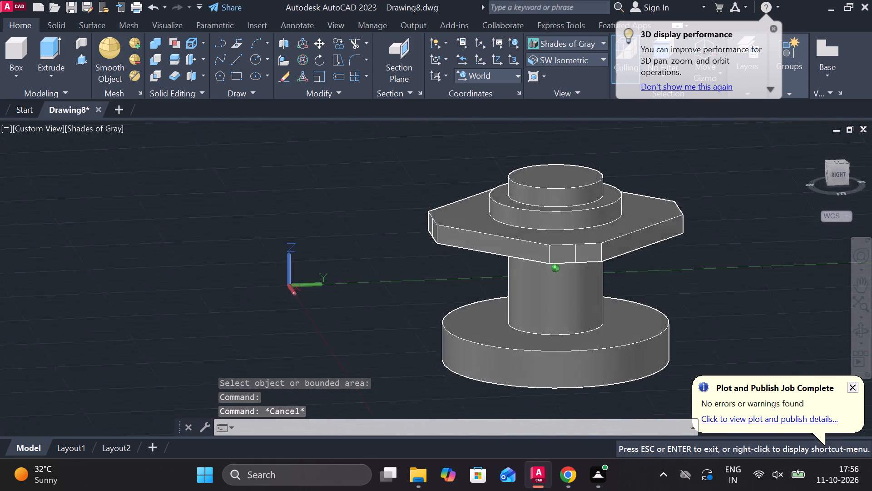
{"action": "middle_click_drag", "start_coordinate": [554, 259], "coordinate": [620, 271], "text": "shift"}
Turn off the drawing grid.
{"action": "left_click", "coordinate": [521, 448]}
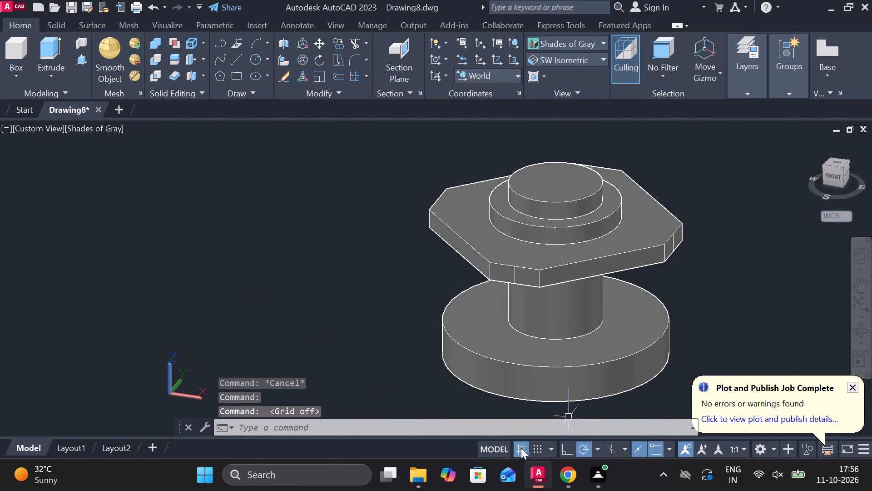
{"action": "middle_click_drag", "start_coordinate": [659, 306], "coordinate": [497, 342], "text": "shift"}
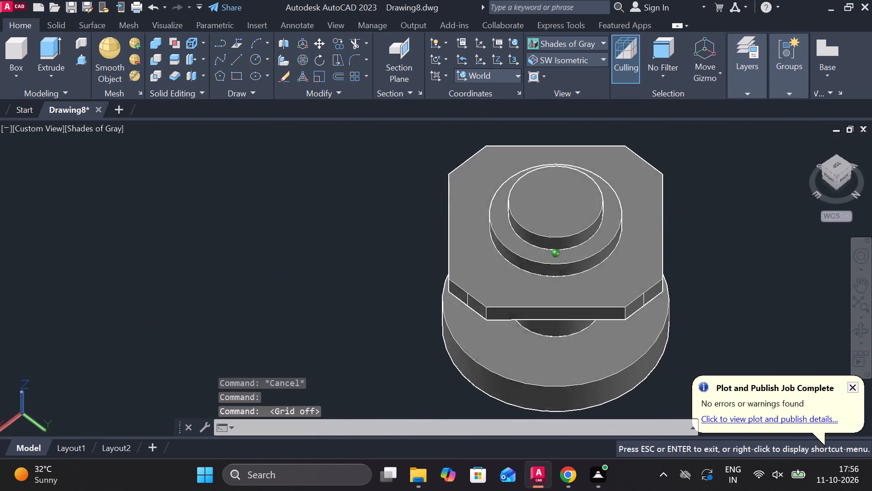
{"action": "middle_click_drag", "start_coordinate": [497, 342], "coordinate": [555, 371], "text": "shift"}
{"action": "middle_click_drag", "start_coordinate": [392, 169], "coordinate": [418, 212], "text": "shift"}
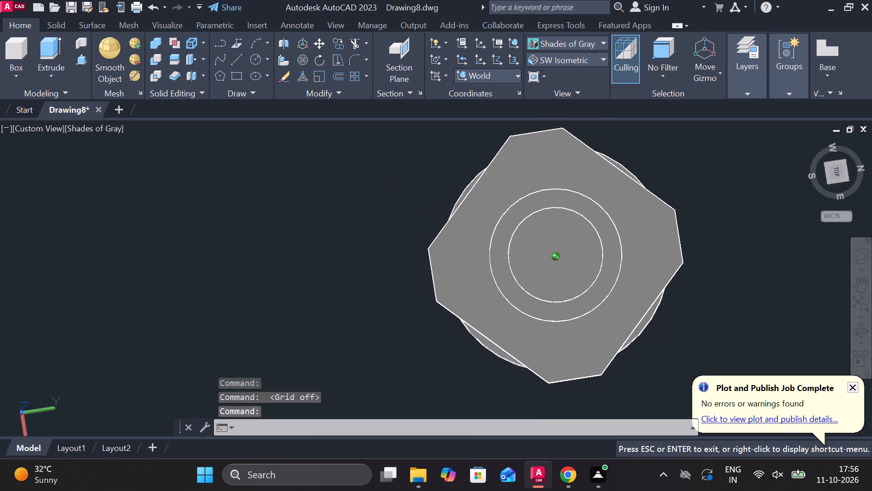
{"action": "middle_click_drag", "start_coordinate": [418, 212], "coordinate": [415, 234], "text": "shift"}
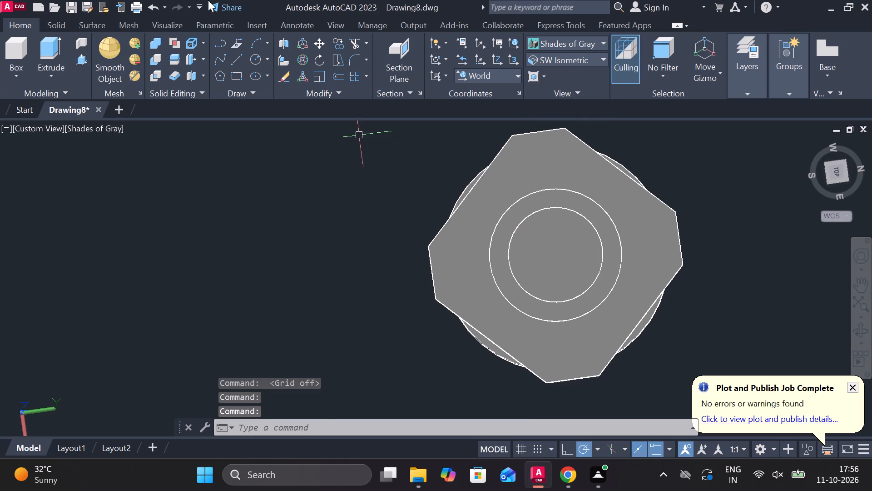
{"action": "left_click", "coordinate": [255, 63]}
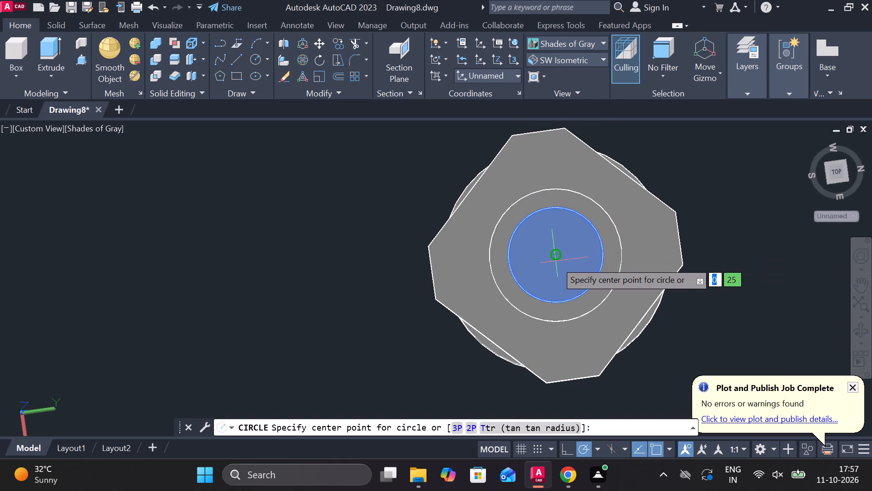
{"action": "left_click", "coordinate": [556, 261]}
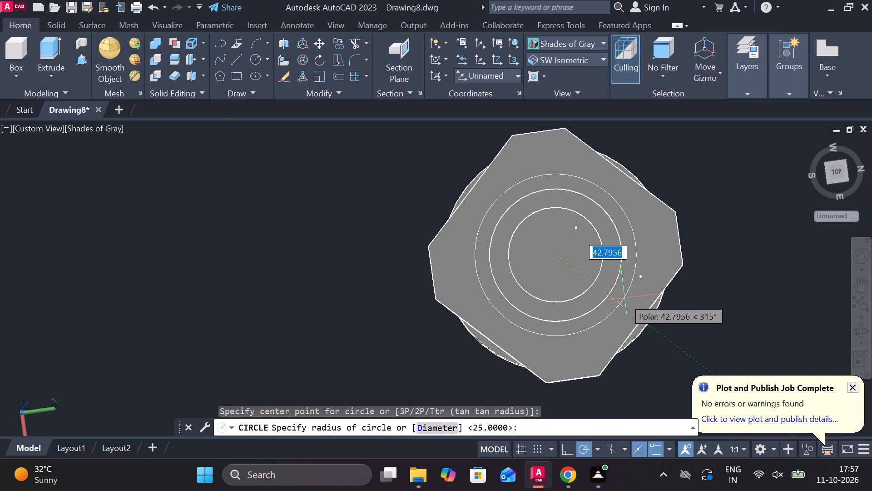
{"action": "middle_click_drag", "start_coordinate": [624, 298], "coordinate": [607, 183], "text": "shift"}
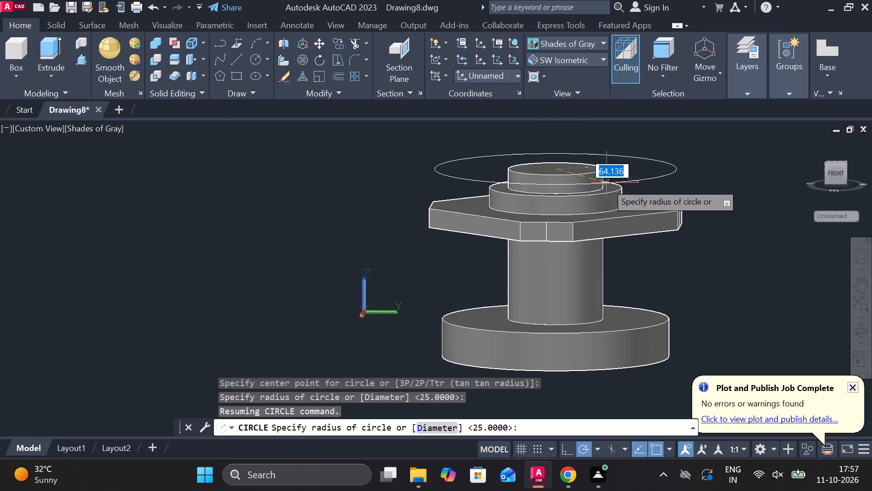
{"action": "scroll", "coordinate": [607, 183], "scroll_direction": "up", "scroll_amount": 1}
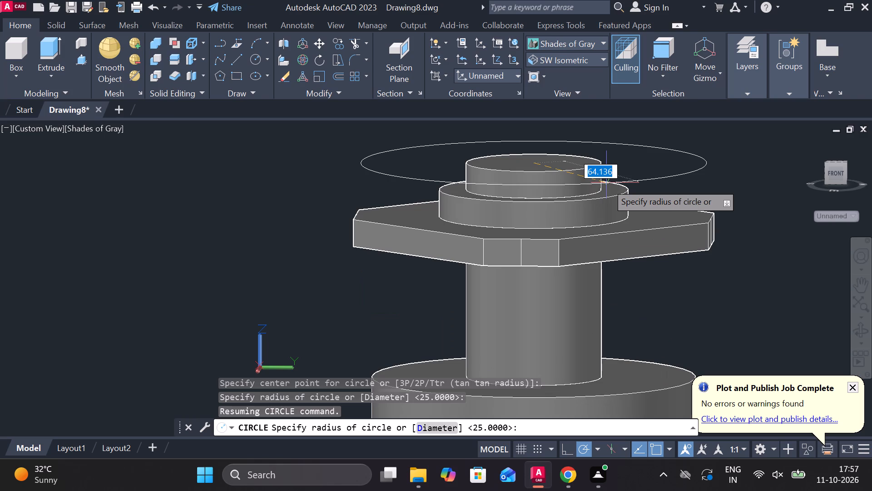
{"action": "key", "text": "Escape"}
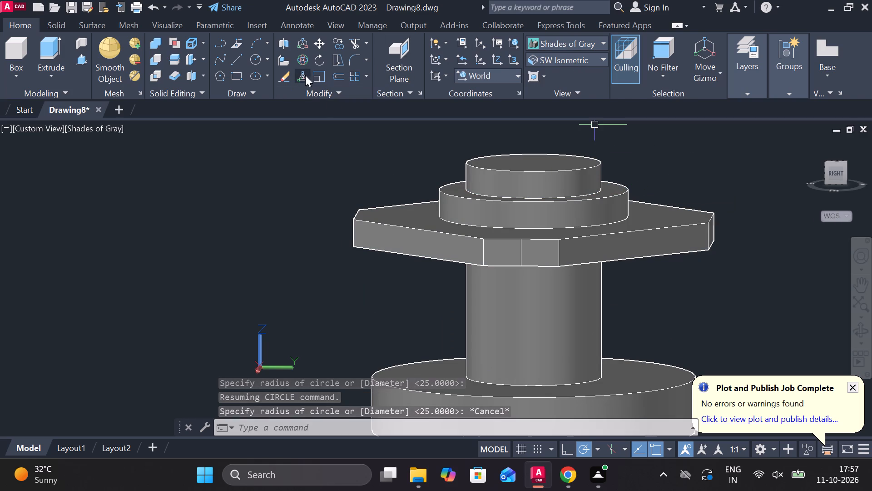
Return to the 2D Wireframe style and draw a 90-diameter circle on the plate's top face, concentric with the 70-diameter disc.
{"action": "left_click", "coordinate": [578, 39]}
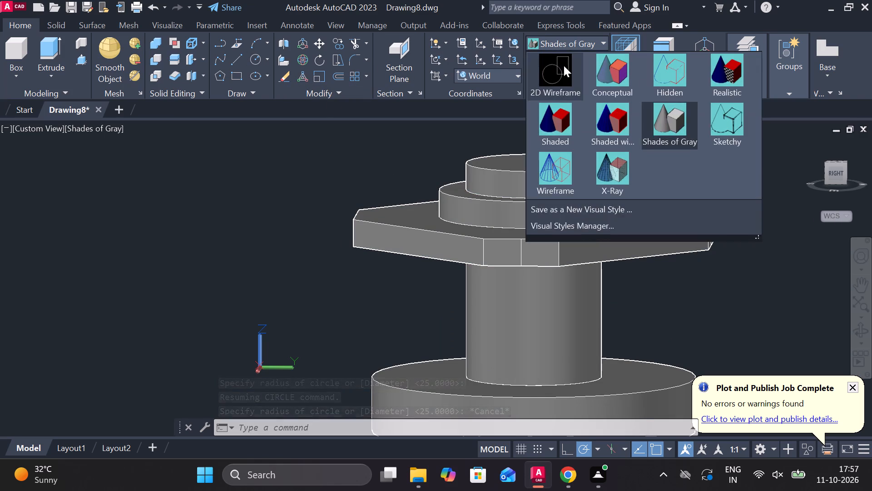
{"action": "left_click", "coordinate": [564, 65]}
{"action": "left_click", "coordinate": [257, 60]}
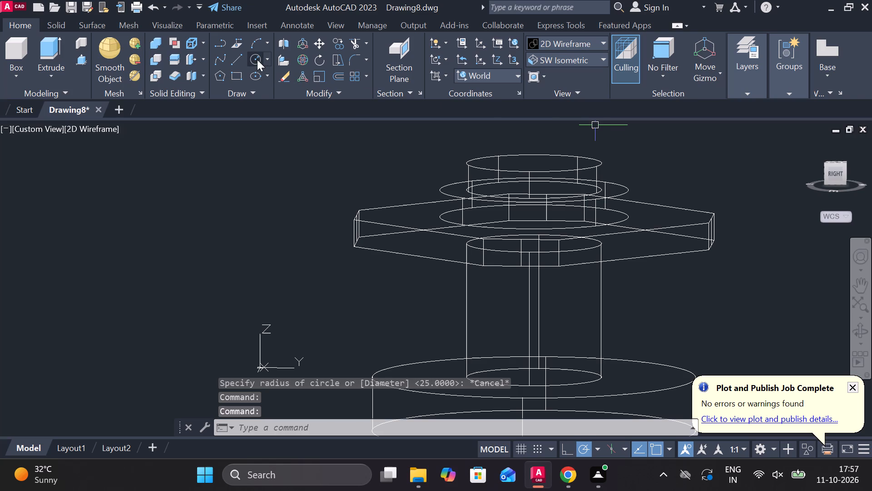
{"action": "scroll", "coordinate": [768, 279], "scroll_direction": "up", "scroll_amount": 1}
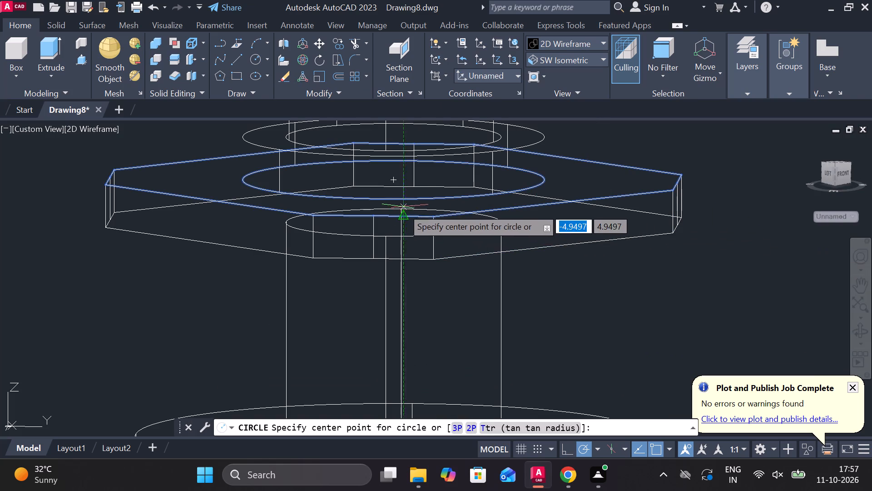
{"action": "scroll", "coordinate": [431, 198], "scroll_direction": "down", "scroll_amount": 1}
{"action": "left_click", "coordinate": [410, 191]}
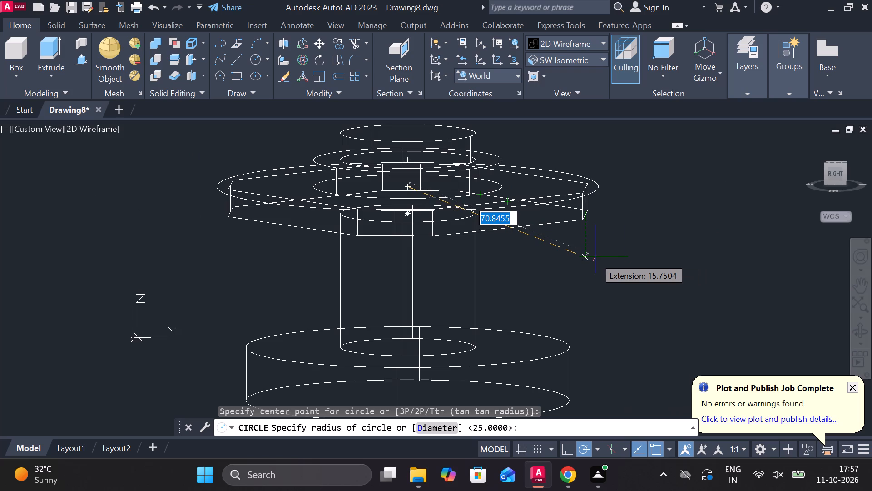
{"action": "type", "text": "D"}
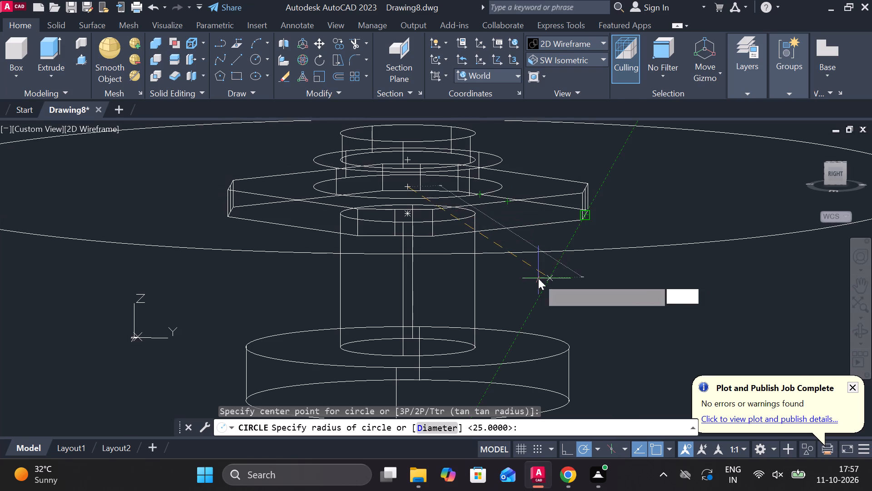
{"action": "key", "text": "space"}
{"action": "type", "text": "90"}
{"action": "key", "text": "Return"}
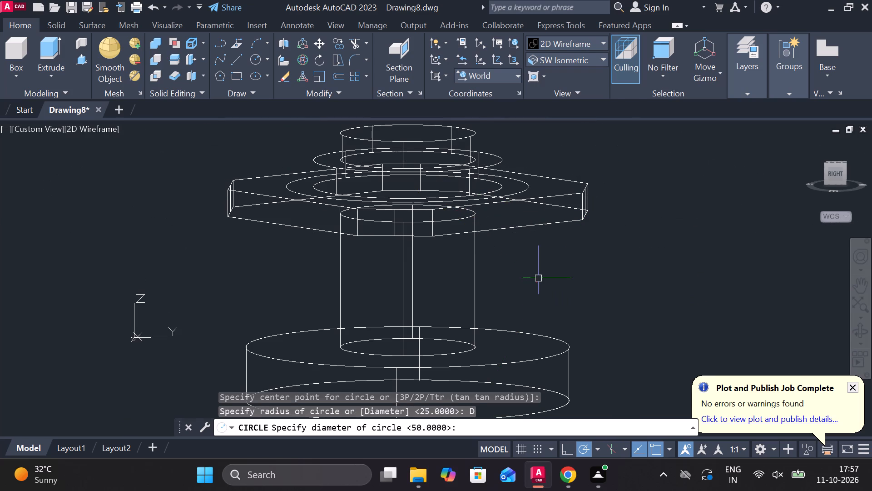
Display the model in the Shades of Gray visual style to check the 90-diameter circle on the plate.
{"action": "left_click", "coordinate": [586, 48]}
{"action": "left_click", "coordinate": [664, 117]}
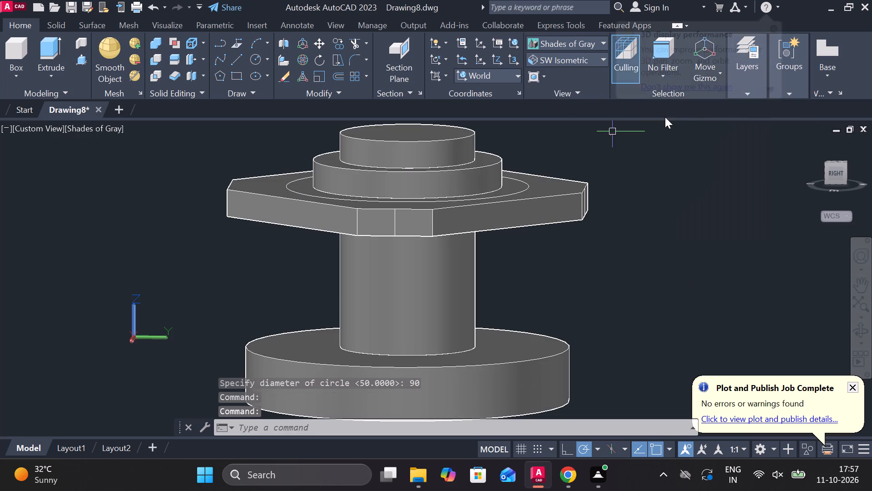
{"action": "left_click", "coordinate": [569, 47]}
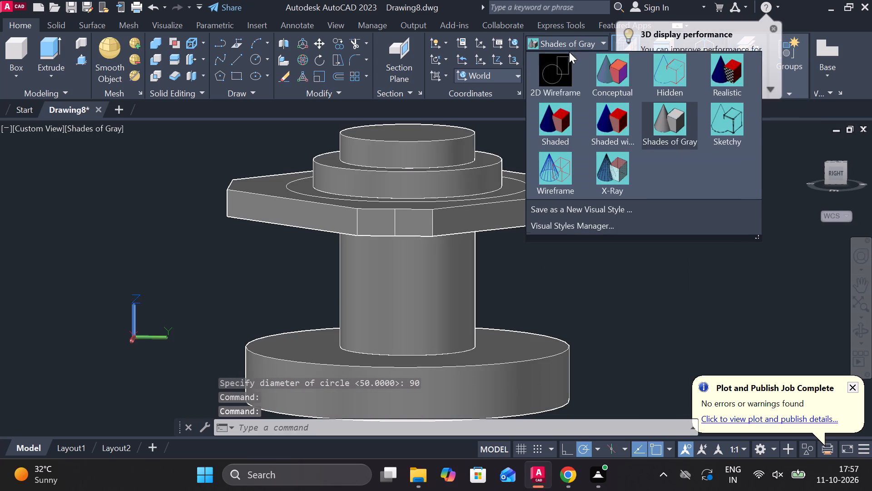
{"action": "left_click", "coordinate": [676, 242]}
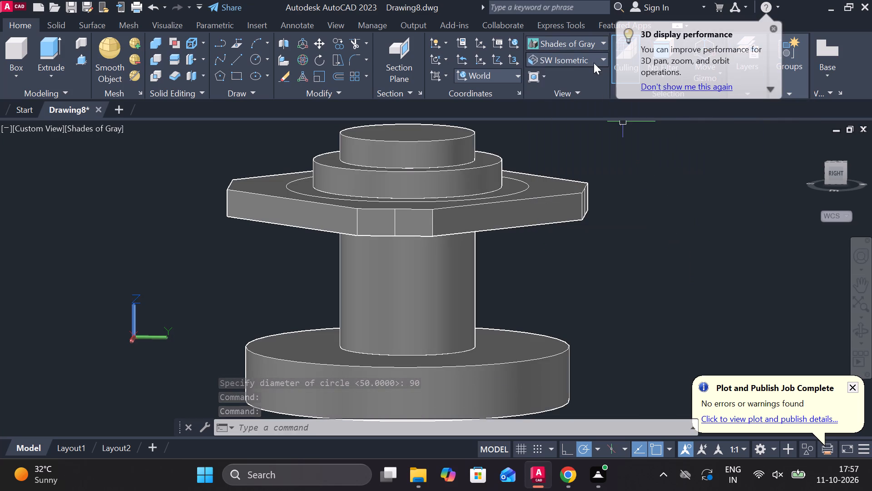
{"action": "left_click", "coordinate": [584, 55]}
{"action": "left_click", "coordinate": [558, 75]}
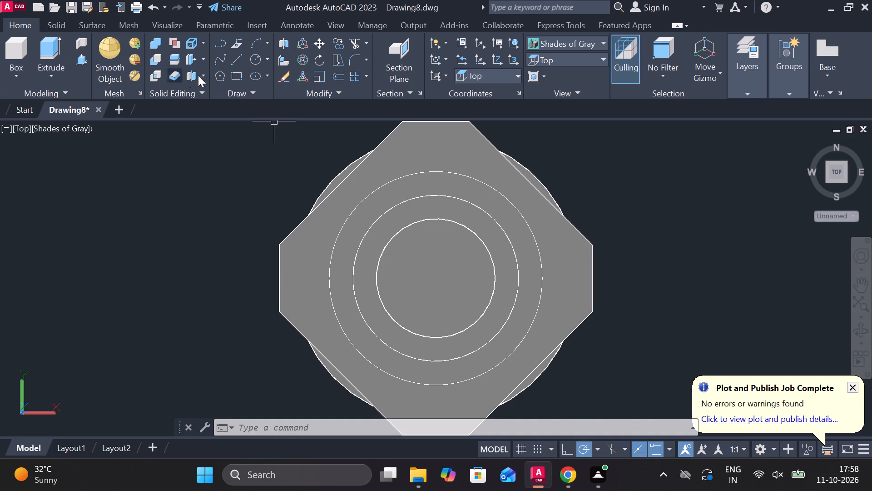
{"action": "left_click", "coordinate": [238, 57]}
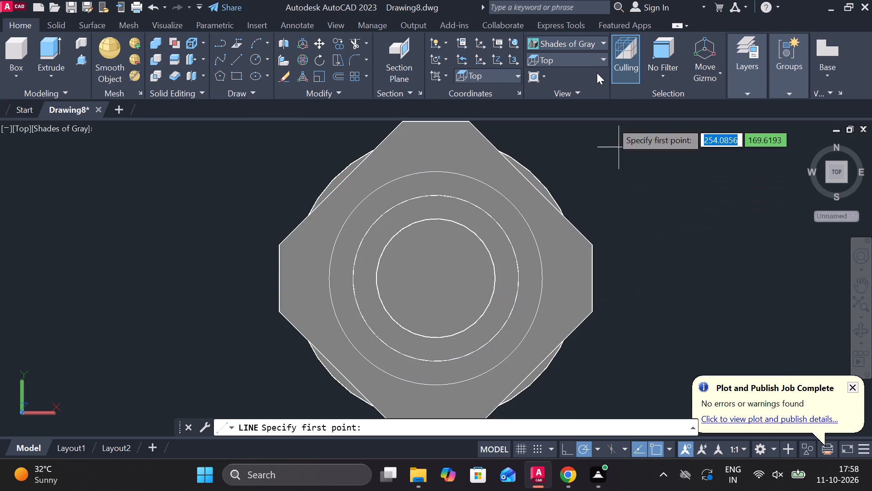
In the SW Isometric view, draw a 10-diameter circle on the plate's top face, centred on a quadrant of the 90-diameter circle.
{"action": "left_click", "coordinate": [570, 62]}
{"action": "left_click", "coordinate": [572, 166]}
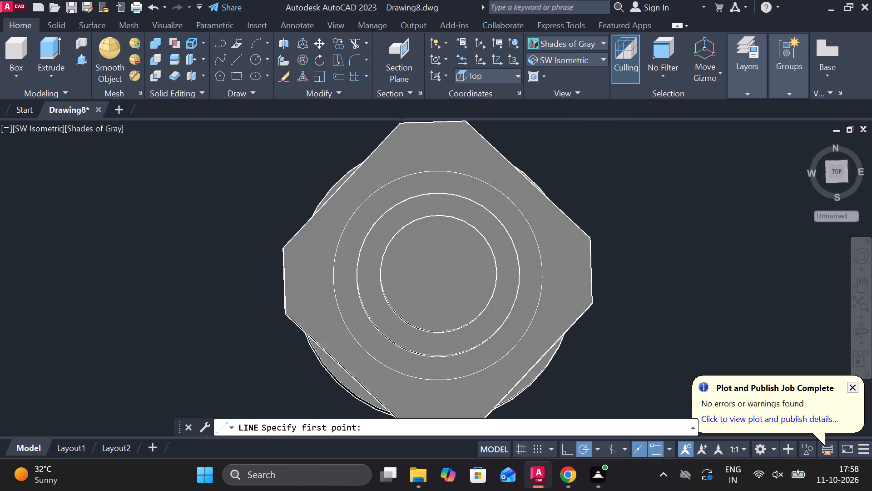
{"action": "scroll", "coordinate": [440, 310], "scroll_direction": "up", "scroll_amount": 1}
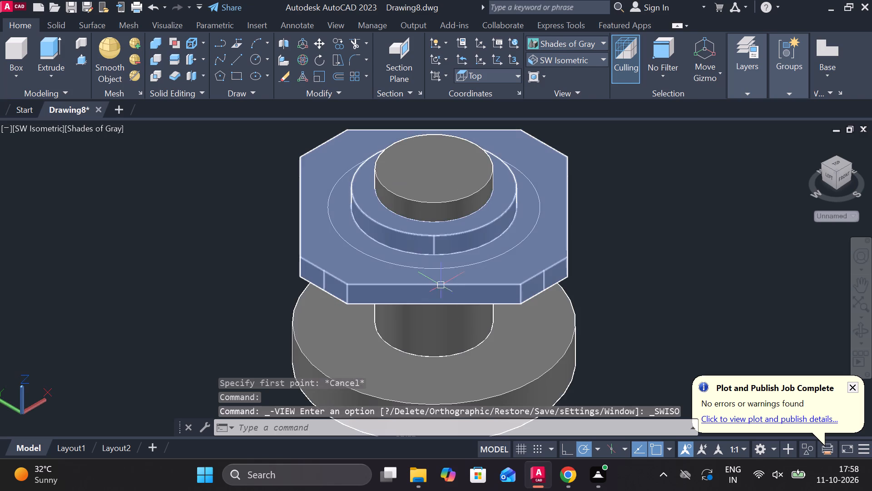
{"action": "left_click", "coordinate": [457, 264]}
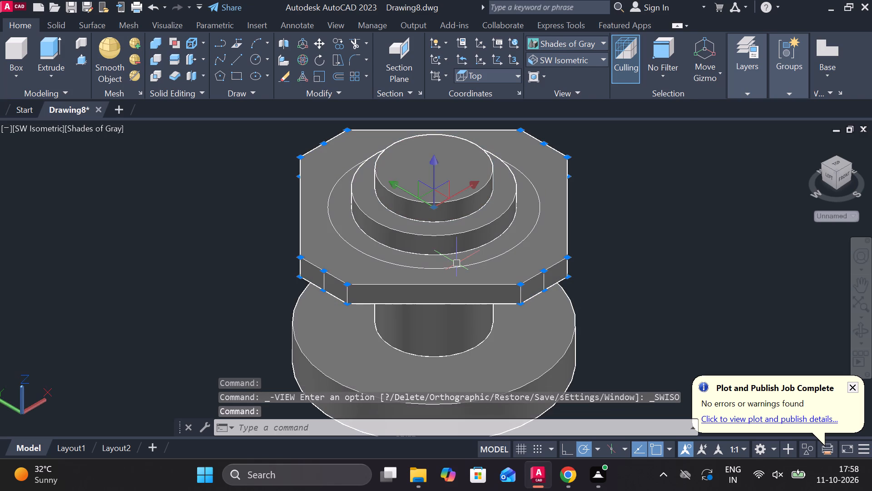
{"action": "key", "text": "Escape"}
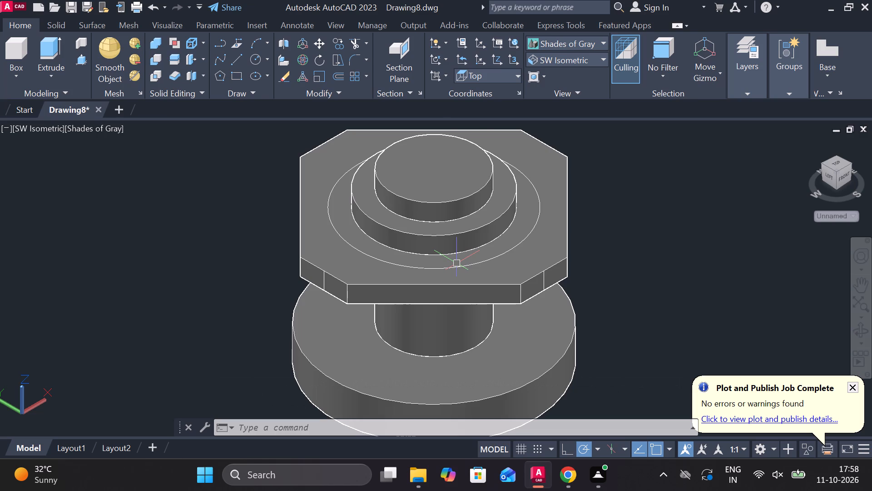
{"action": "left_click", "coordinate": [257, 53]}
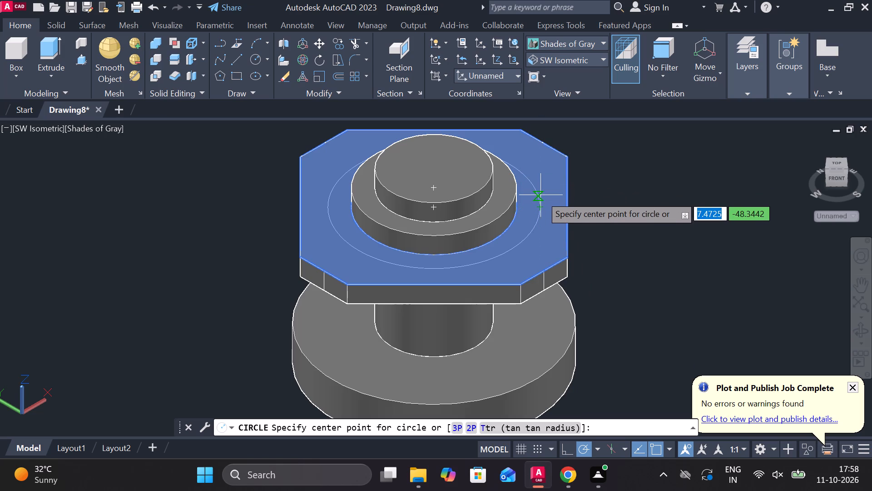
{"action": "scroll", "coordinate": [540, 191], "scroll_direction": "up", "scroll_amount": 3}
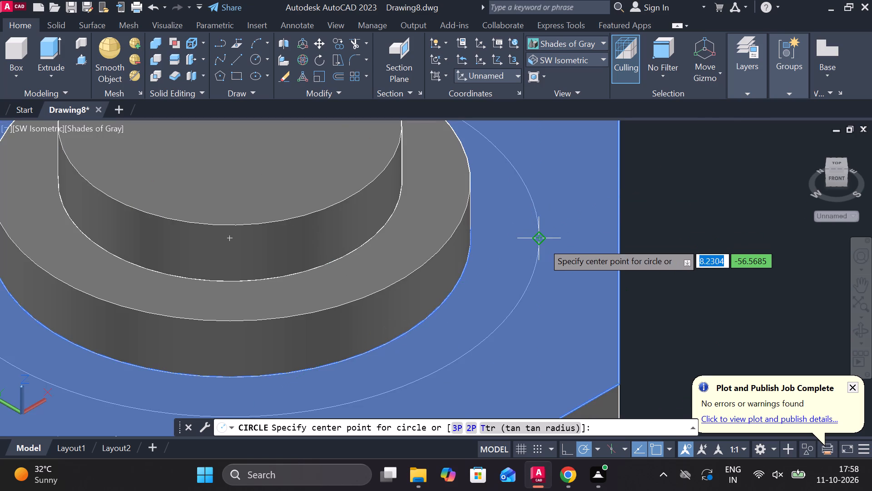
{"action": "left_click", "coordinate": [543, 243]}
{"action": "type", "text": "D"}
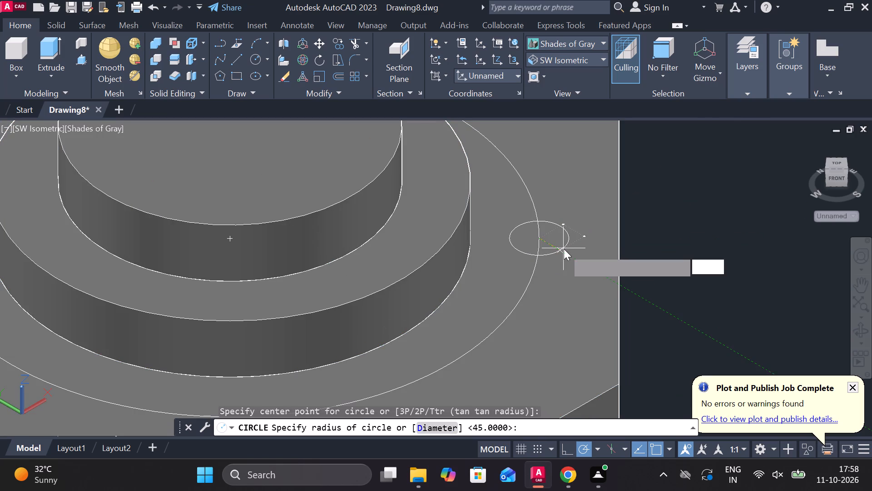
{"action": "key", "text": "space"}
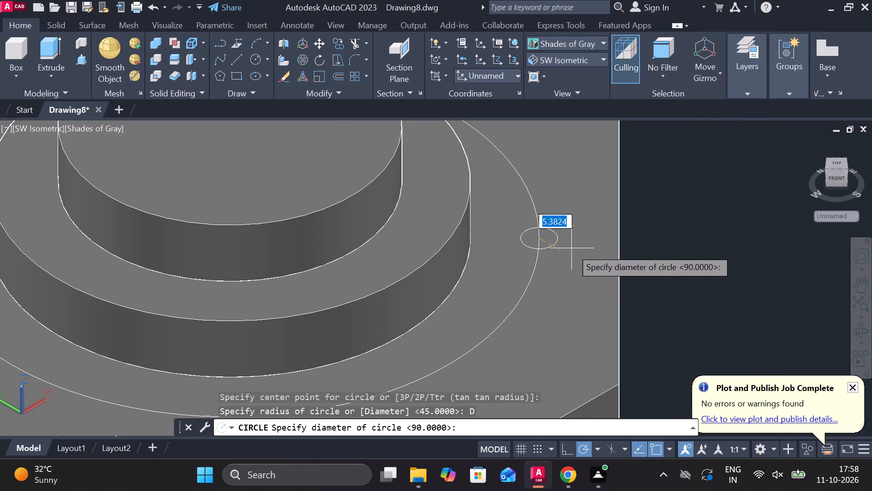
{"action": "type", "text": "10\\"}
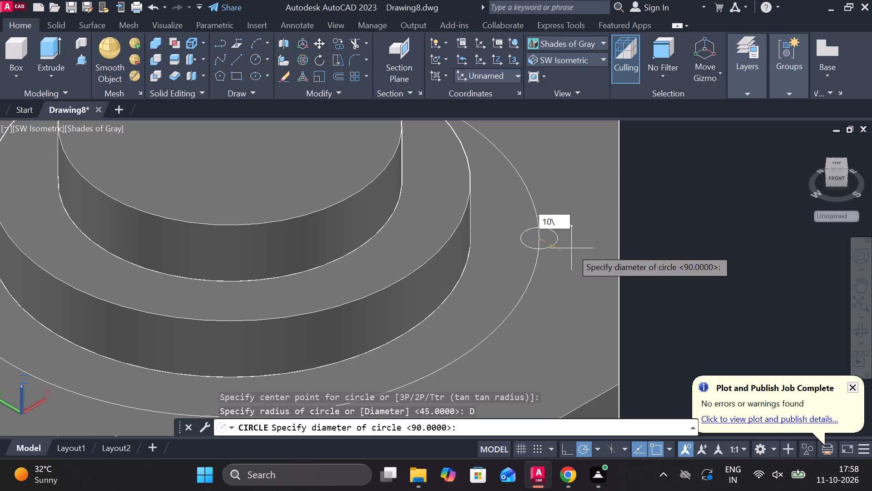
{"action": "key", "text": "BackSpace"}
{"action": "key", "text": "Return"}
{"action": "scroll", "coordinate": [572, 249], "scroll_direction": "down", "scroll_amount": 2}
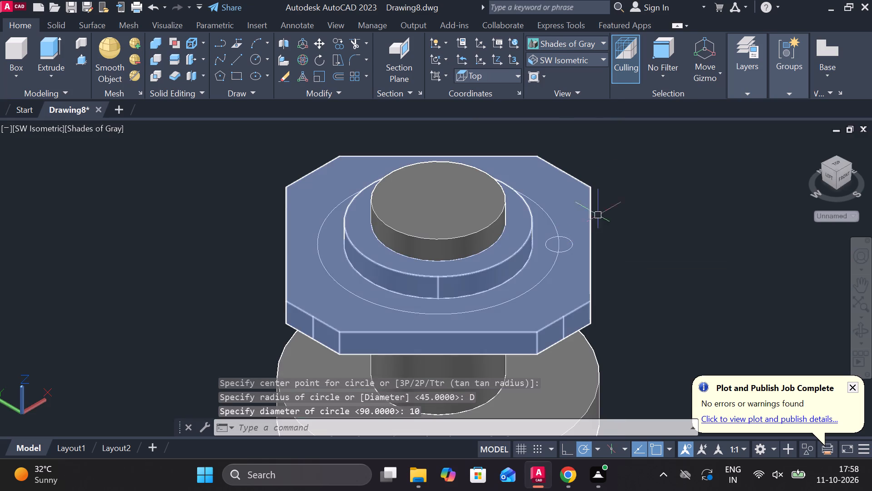
In the 2D Wireframe style, create a polar array of the 10-diameter circle about the 90-diameter circle's centre, with 6 items over 360 degrees.
{"action": "left_click", "coordinate": [559, 45]}
{"action": "left_click", "coordinate": [563, 73]}
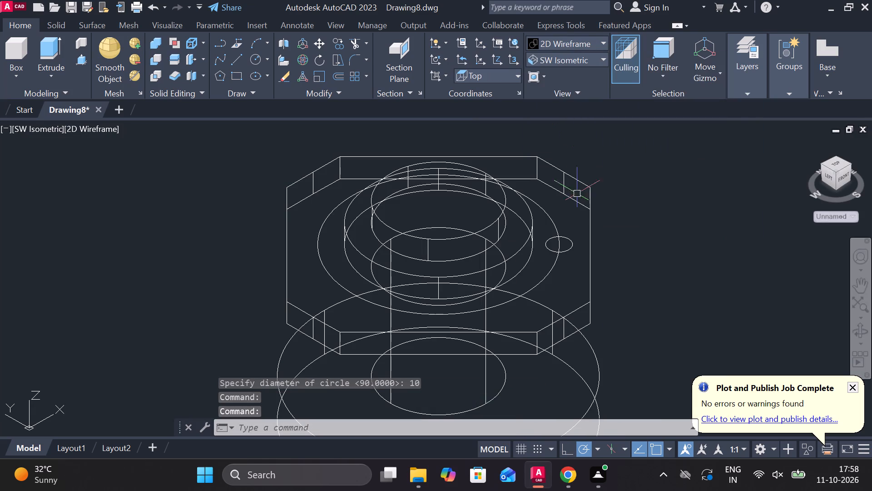
{"action": "left_click", "coordinate": [572, 247]}
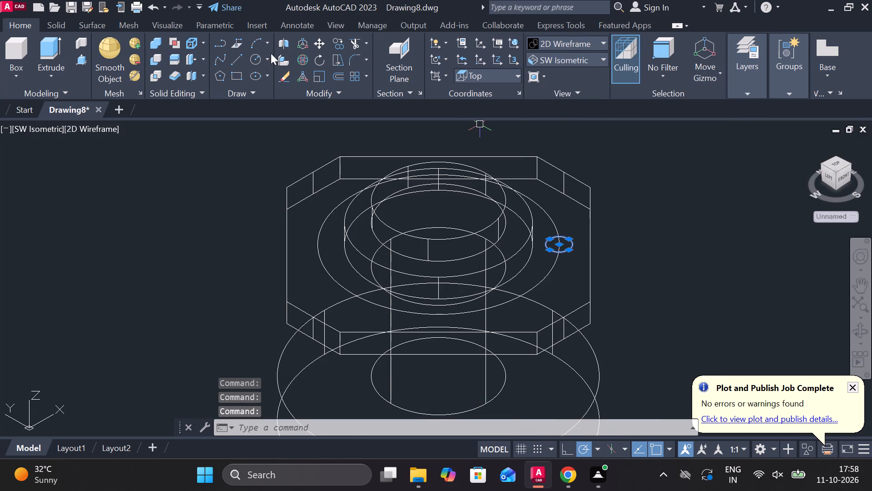
{"action": "left_click", "coordinate": [366, 72]}
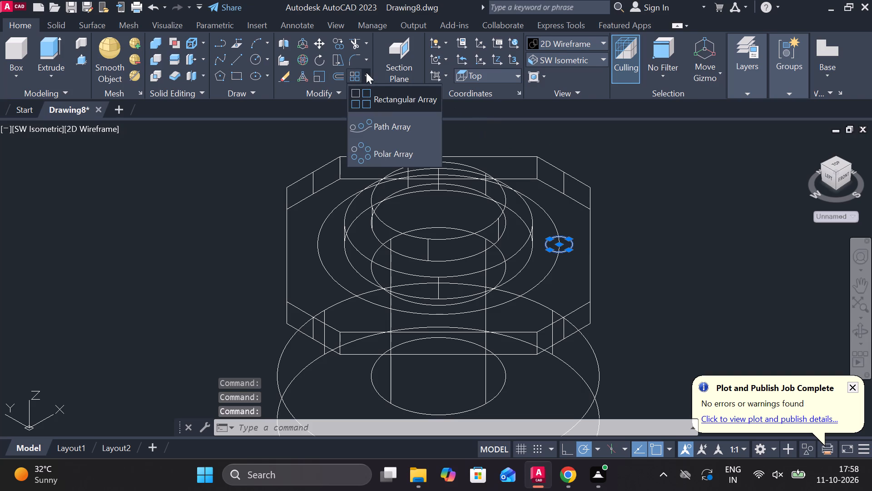
{"action": "left_click", "coordinate": [381, 146]}
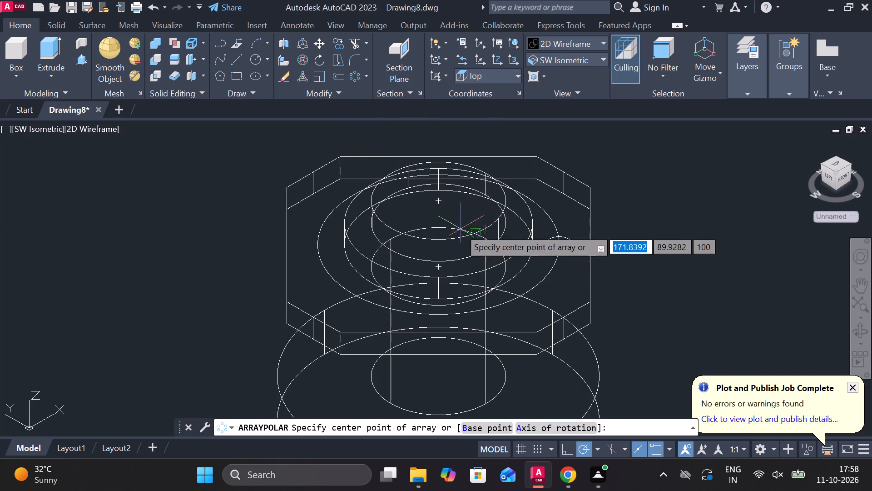
{"action": "left_click", "coordinate": [446, 268]}
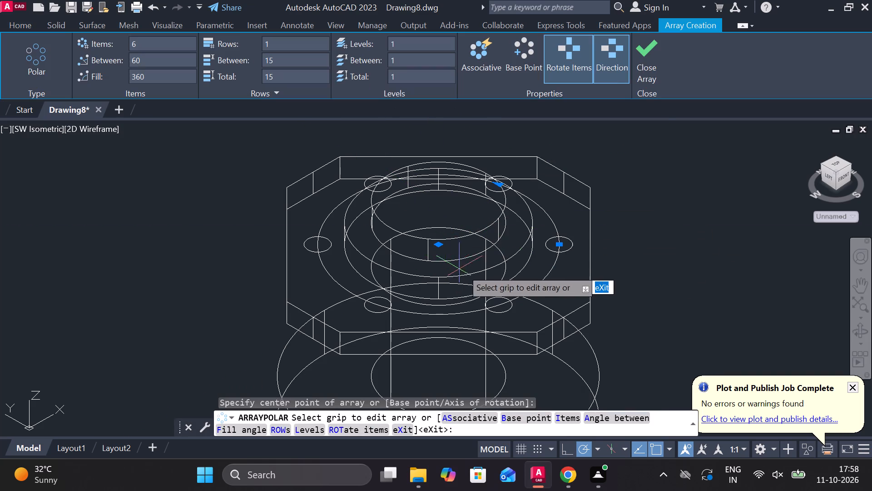
{"action": "left_click", "coordinate": [647, 58]}
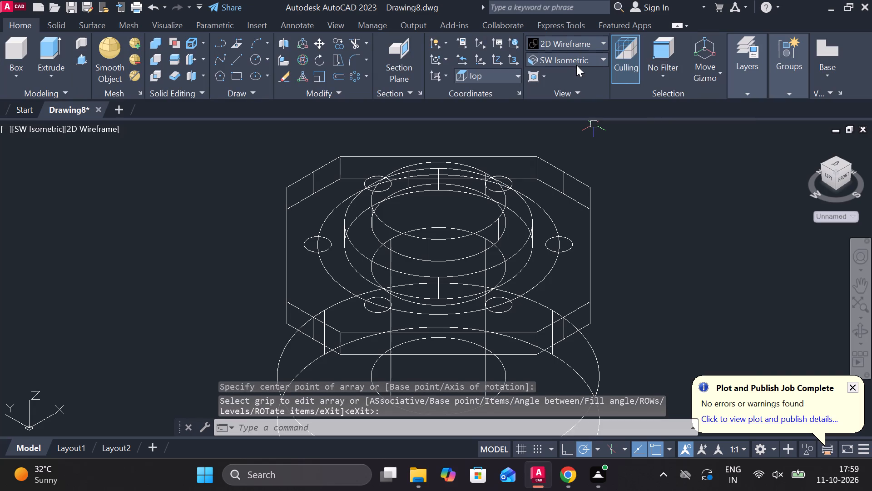
Check the arrayed circles in Shades of Gray, return to 2D Wireframe and erase the 90-diameter construction circle.
{"action": "left_click", "coordinate": [567, 46]}
{"action": "left_click", "coordinate": [652, 129]}
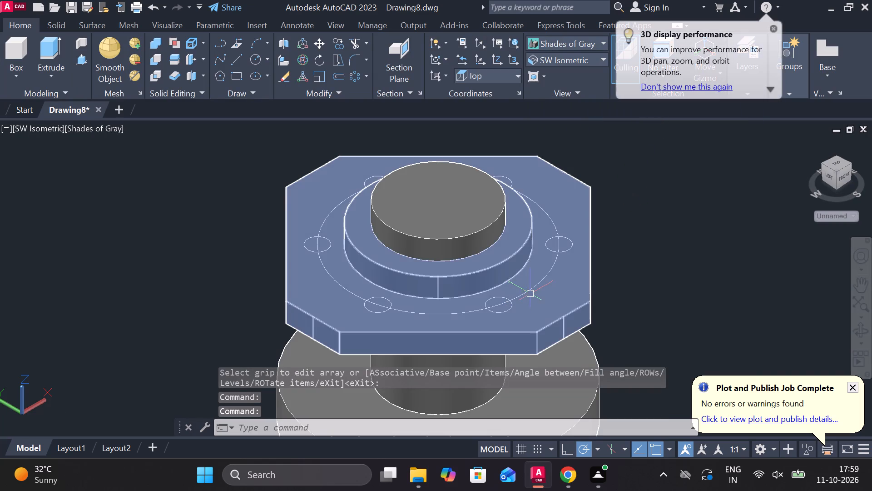
{"action": "left_click", "coordinate": [530, 292]}
{"action": "key", "text": "Escape"}
{"action": "scroll", "coordinate": [530, 291], "scroll_direction": "up", "scroll_amount": 2}
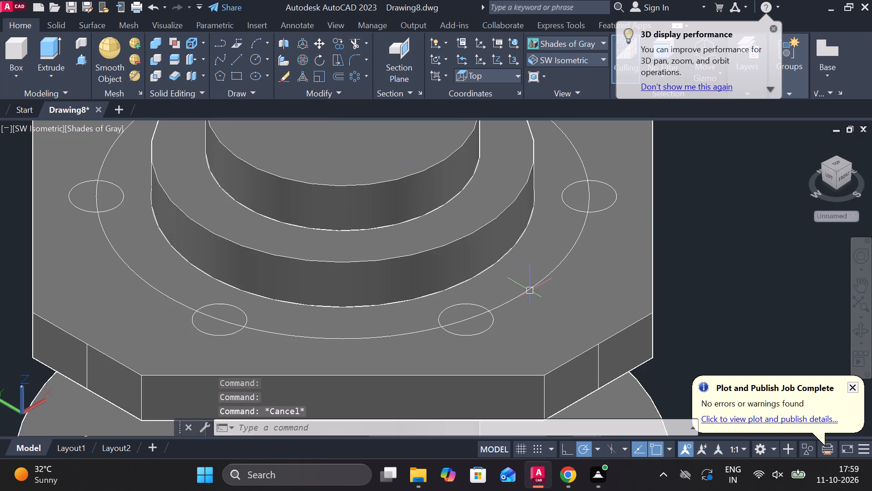
{"action": "key", "text": "Escape"}
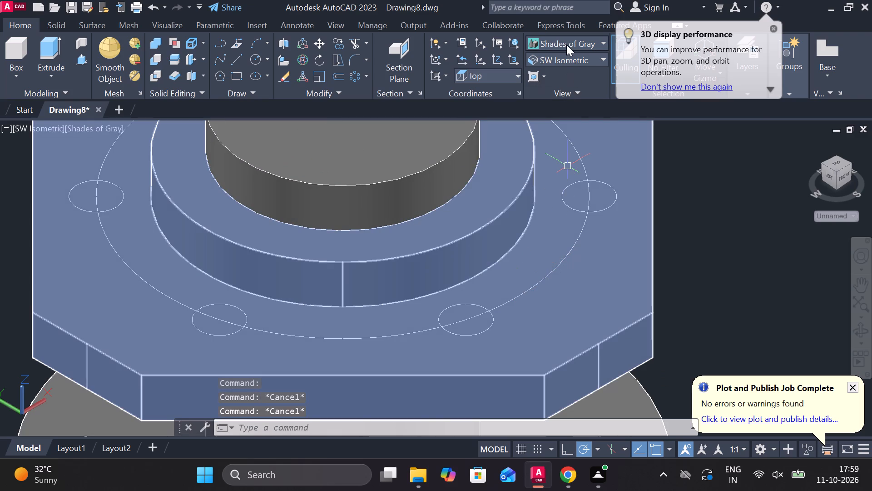
{"action": "left_click", "coordinate": [566, 45]}
{"action": "left_click", "coordinate": [550, 75]}
{"action": "left_click", "coordinate": [550, 273]}
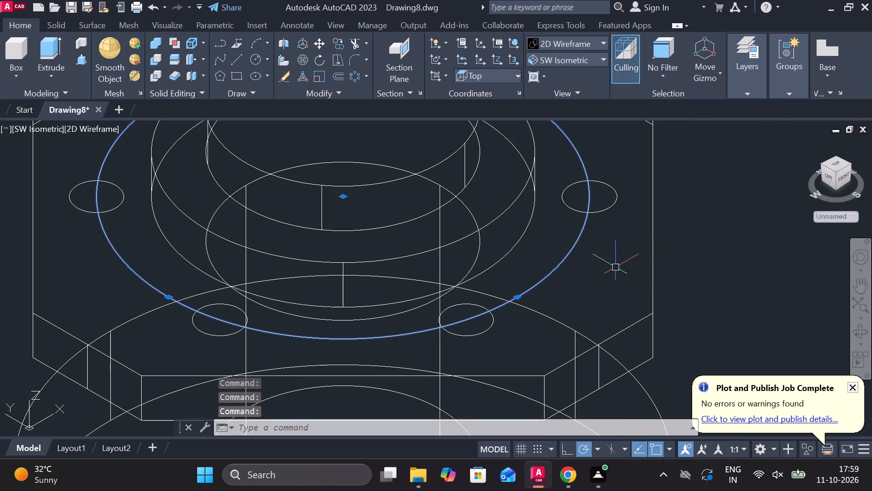
{"action": "type", "text": "E"}
{"action": "key", "text": "space"}
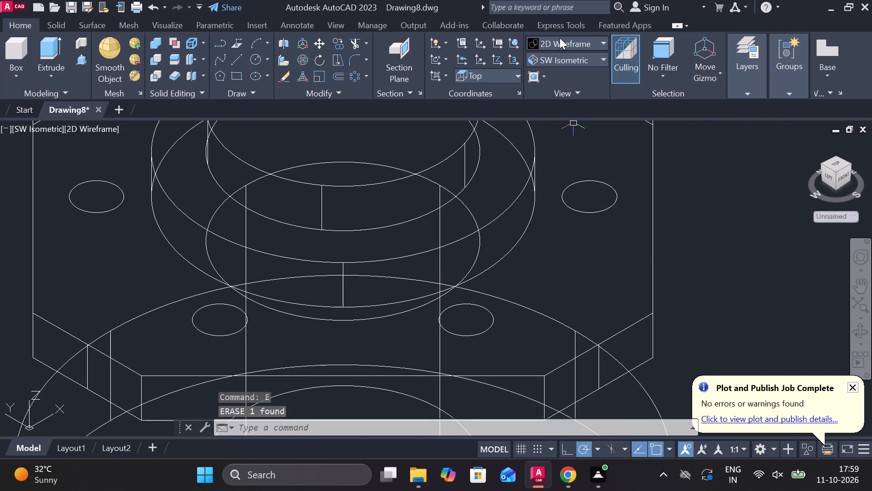
Display the model in the Shades of Gray visual style.
{"action": "left_click", "coordinate": [560, 38]}
{"action": "left_click", "coordinate": [662, 125]}
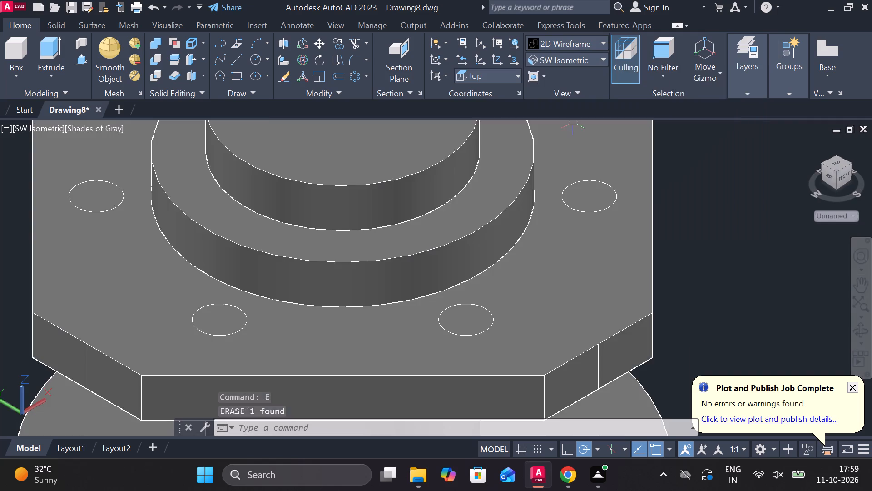
{"action": "scroll", "coordinate": [633, 202], "scroll_direction": "down", "scroll_amount": 1}
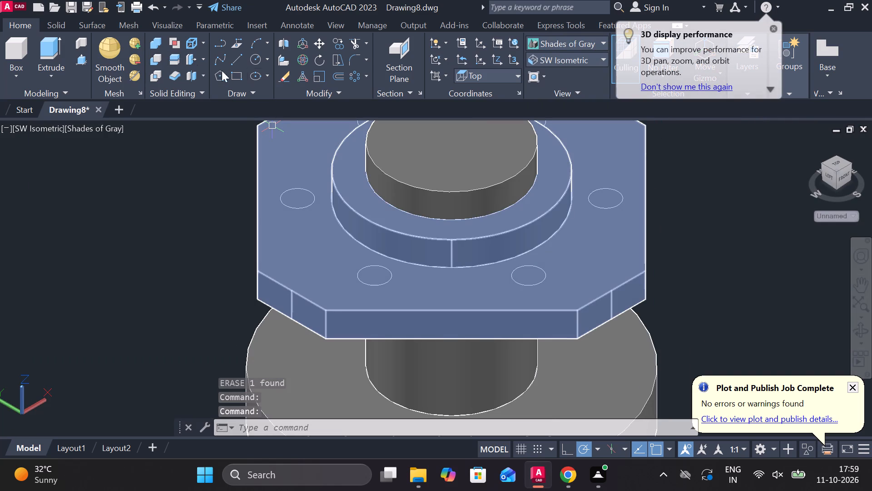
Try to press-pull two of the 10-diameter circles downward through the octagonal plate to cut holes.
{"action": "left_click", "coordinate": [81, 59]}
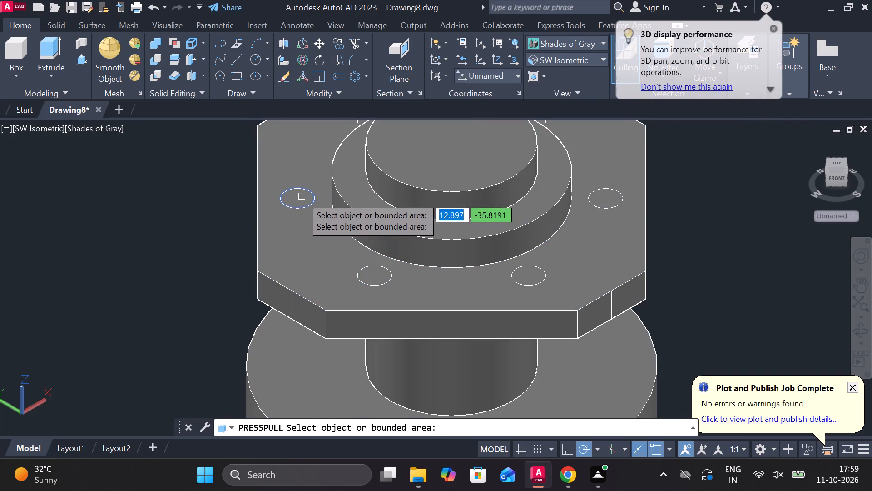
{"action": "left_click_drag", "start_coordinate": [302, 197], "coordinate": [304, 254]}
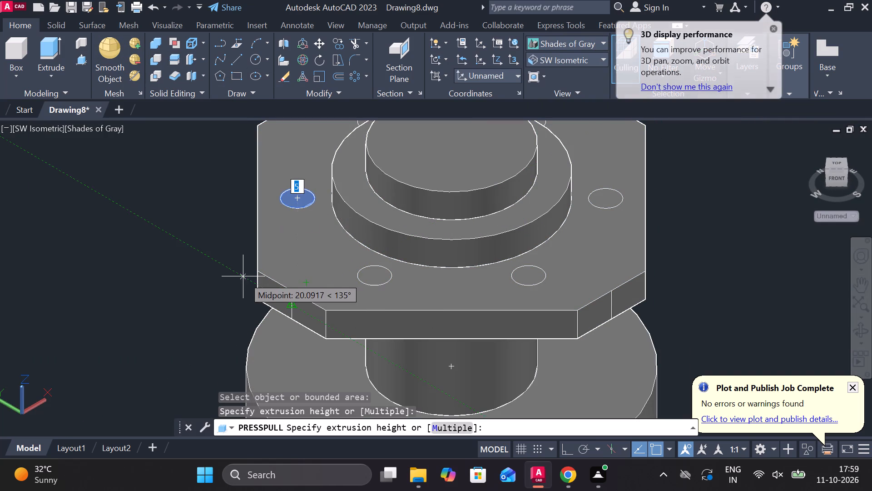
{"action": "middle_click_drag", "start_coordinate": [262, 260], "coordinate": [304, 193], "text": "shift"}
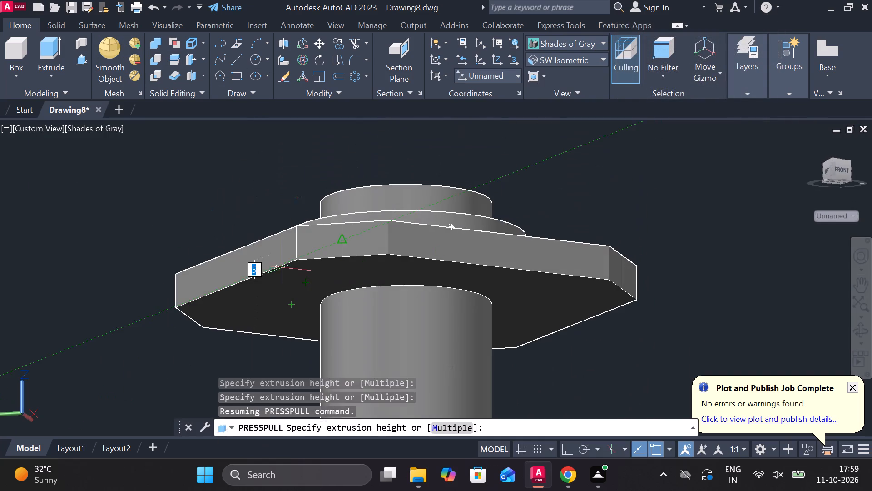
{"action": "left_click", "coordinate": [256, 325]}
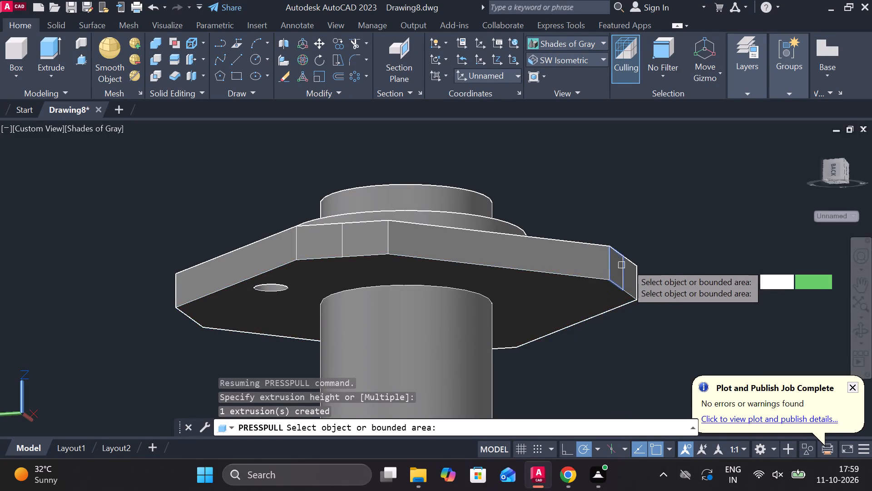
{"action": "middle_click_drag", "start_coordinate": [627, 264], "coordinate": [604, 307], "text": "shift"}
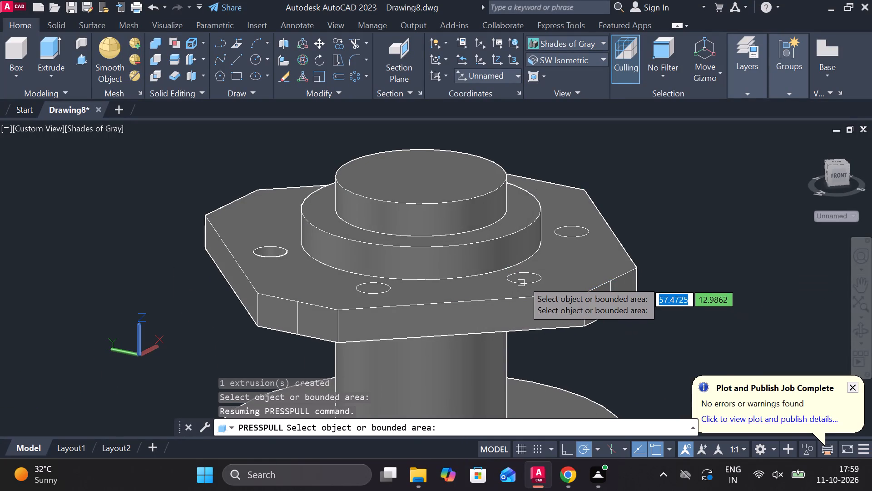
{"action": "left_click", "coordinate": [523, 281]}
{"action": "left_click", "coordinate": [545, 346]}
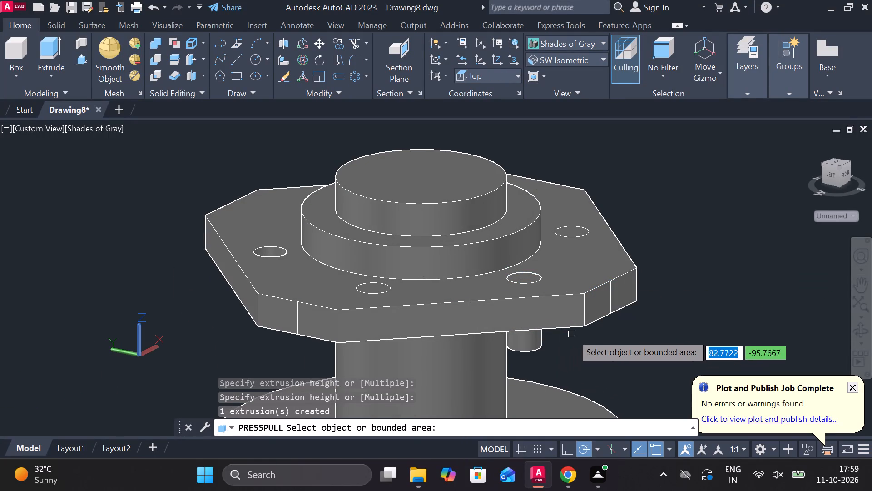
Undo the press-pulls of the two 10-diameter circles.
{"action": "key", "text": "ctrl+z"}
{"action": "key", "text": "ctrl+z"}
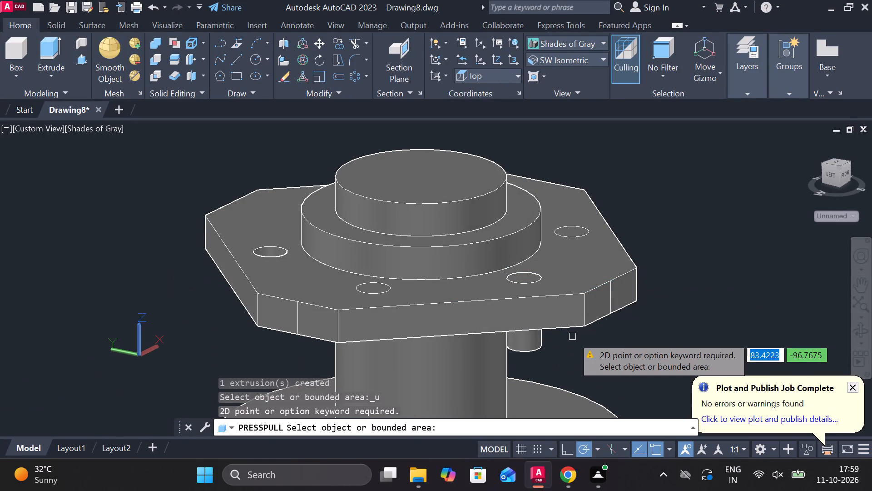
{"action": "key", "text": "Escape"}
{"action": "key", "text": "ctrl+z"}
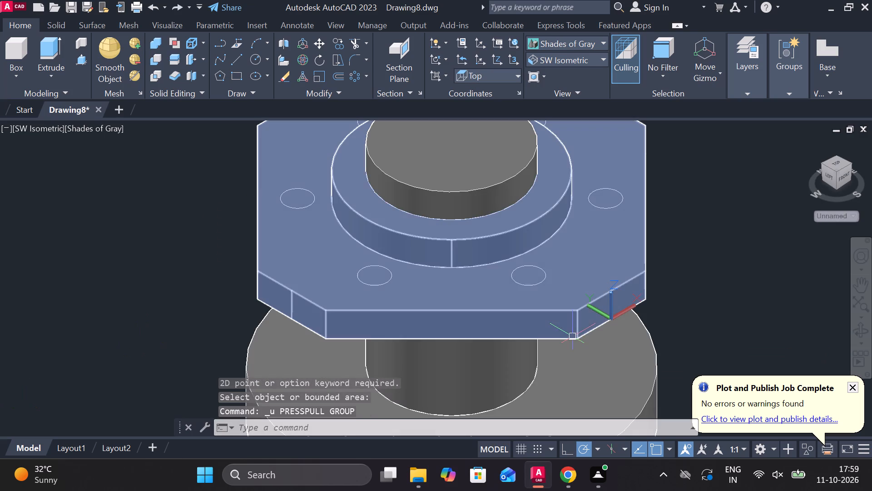
Press-pull the four front 10-diameter circles downward through the octagonal plate to cut holes, entering a height of 10 for the last three.
{"action": "key", "text": "Escape"}
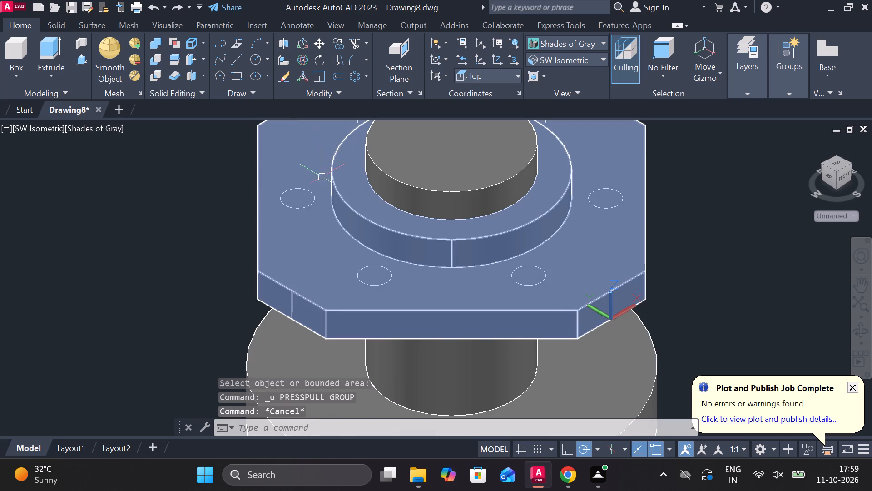
{"action": "left_click", "coordinate": [84, 56]}
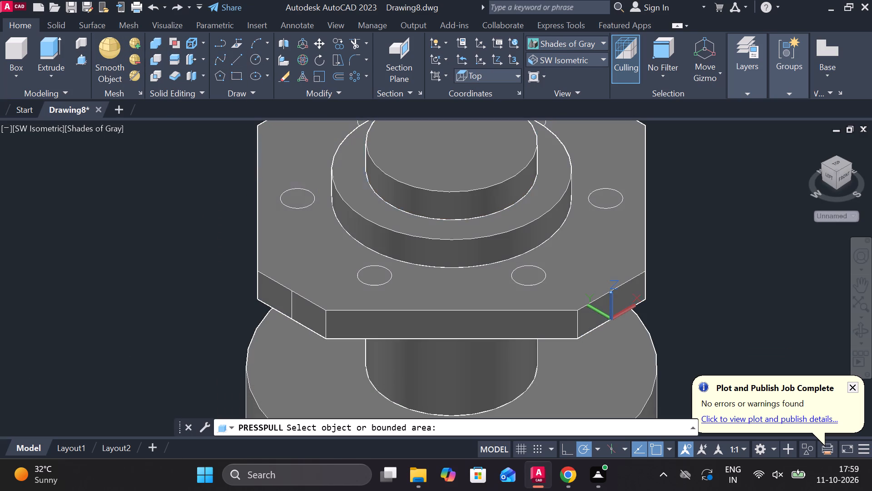
{"action": "left_click", "coordinate": [292, 195]}
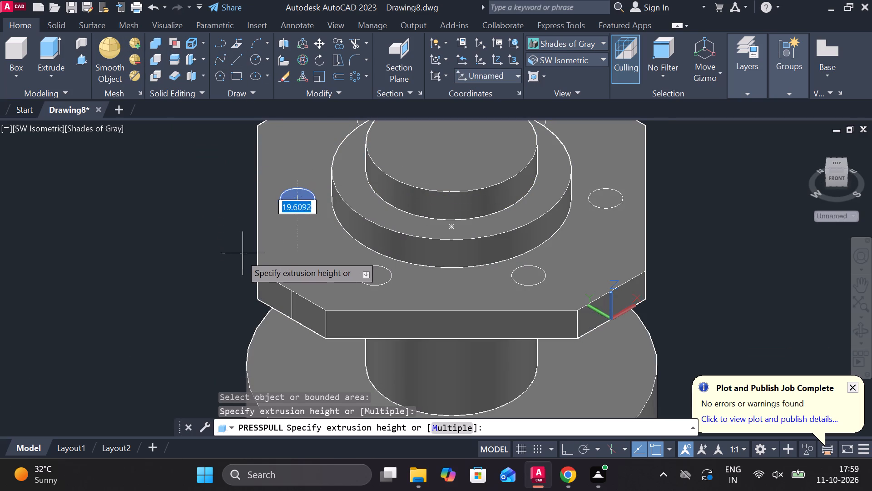
{"action": "left_click", "coordinate": [235, 258]}
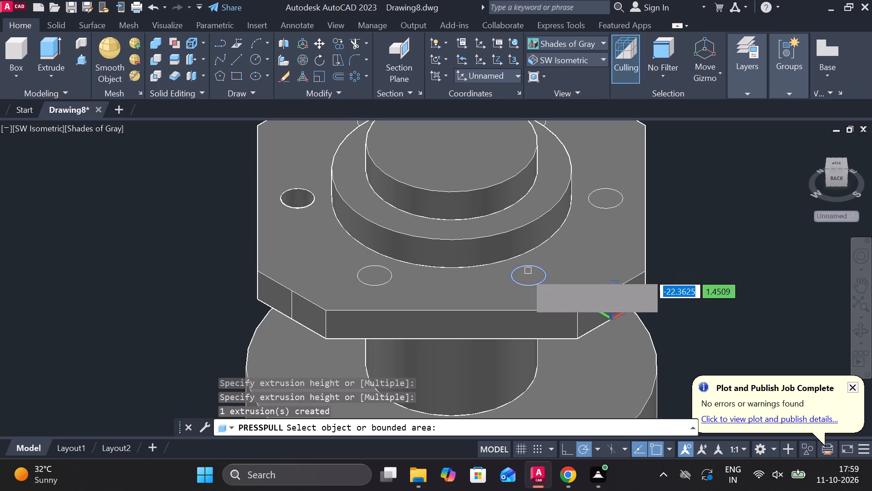
{"action": "left_click", "coordinate": [526, 273]}
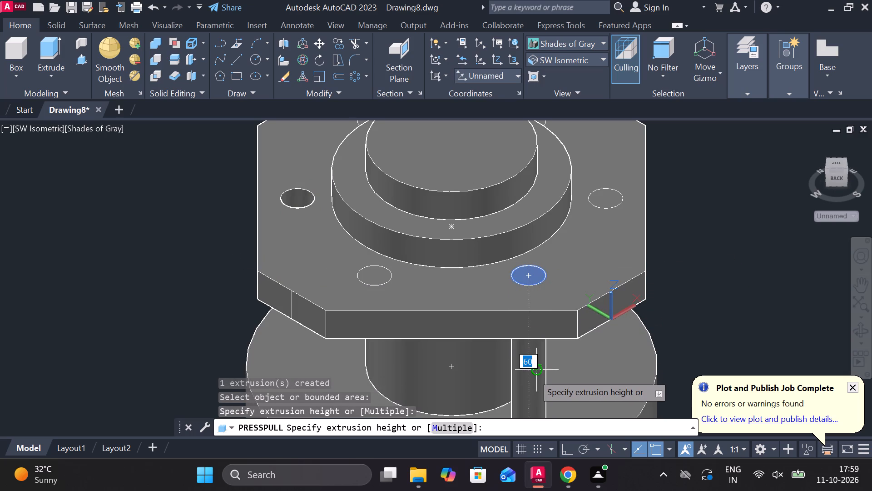
{"action": "type", "text": "10"}
{"action": "key", "text": "Return"}
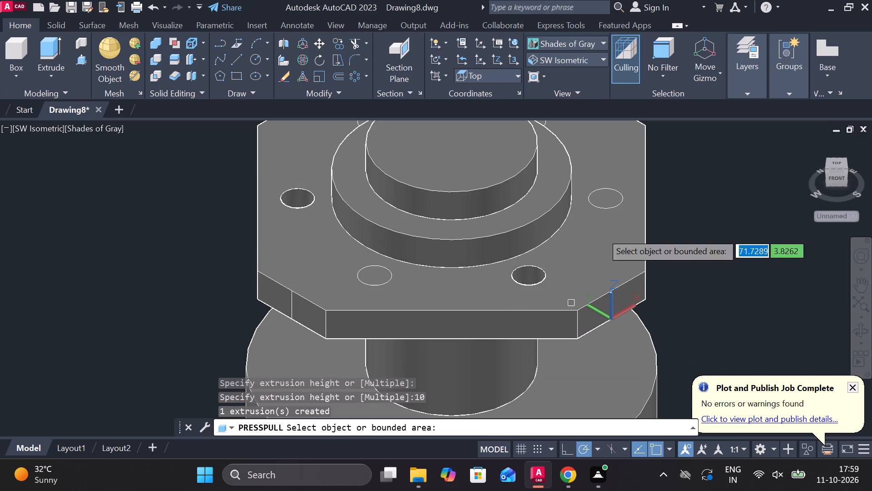
{"action": "left_click", "coordinate": [609, 200]}
{"action": "type", "text": "10"}
{"action": "key", "text": "Return"}
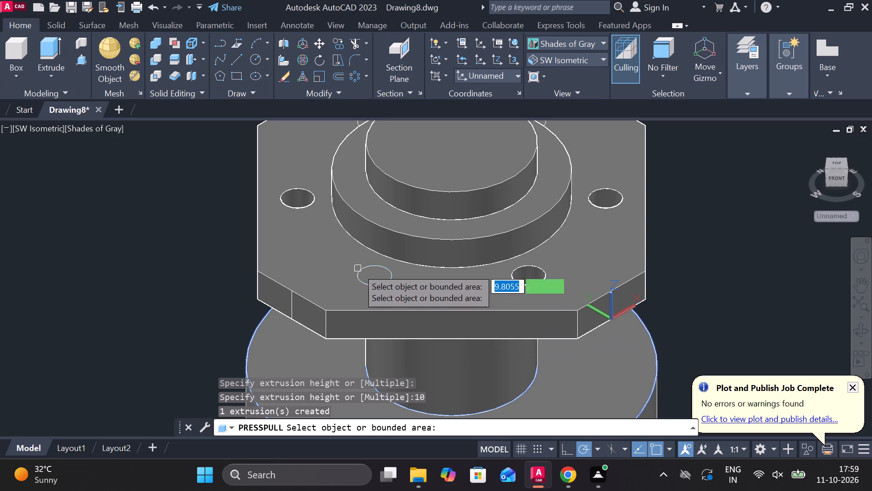
{"action": "left_click", "coordinate": [371, 279]}
{"action": "type", "text": "10"}
{"action": "key", "text": "Return"}
Press-pull the fifth 10-diameter circle by 10 through the octagonal plate to cut its hole.
{"action": "middle_click_drag", "start_coordinate": [690, 227], "coordinate": [628, 292]}
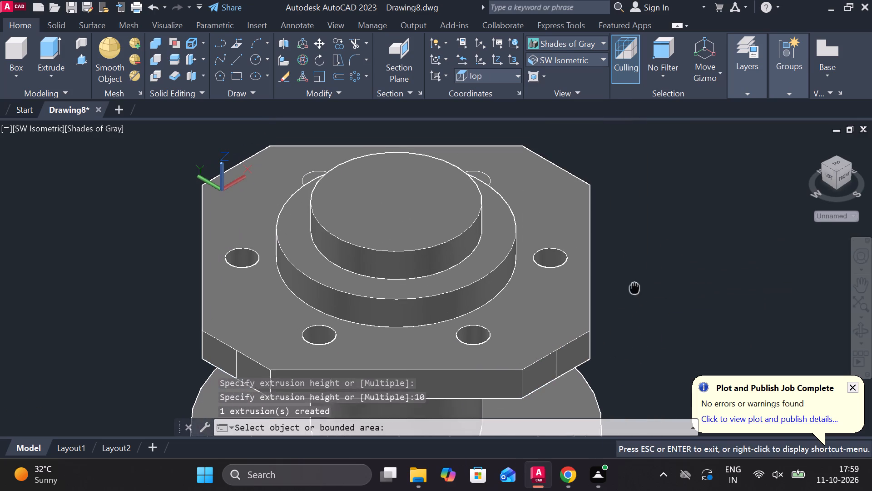
{"action": "middle_click_drag", "start_coordinate": [628, 292], "coordinate": [628, 292]}
{"action": "middle_click_drag", "start_coordinate": [595, 222], "coordinate": [497, 209], "text": "shift"}
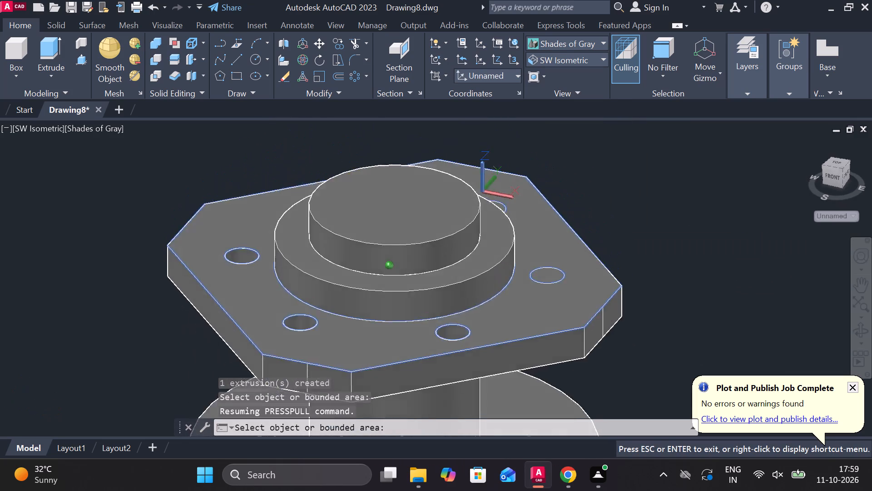
{"action": "middle_click_drag", "start_coordinate": [497, 209], "coordinate": [501, 206], "text": "shift"}
{"action": "left_click", "coordinate": [547, 272]}
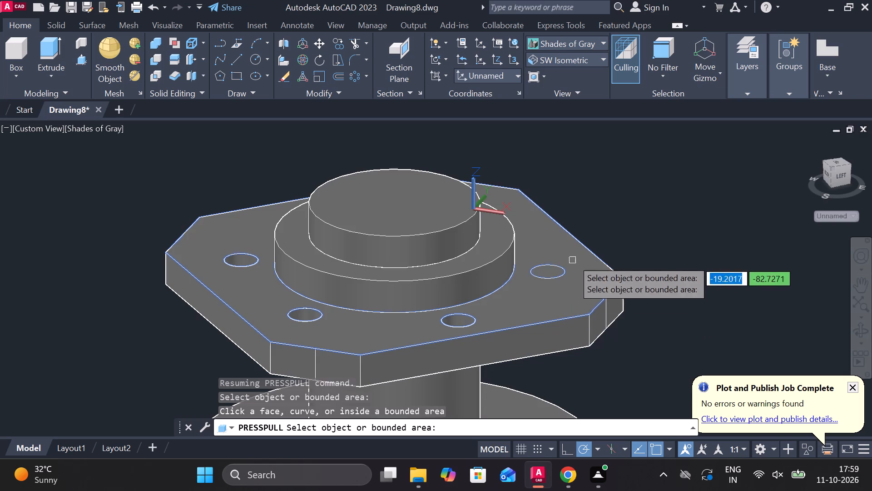
{"action": "key", "text": "Escape"}
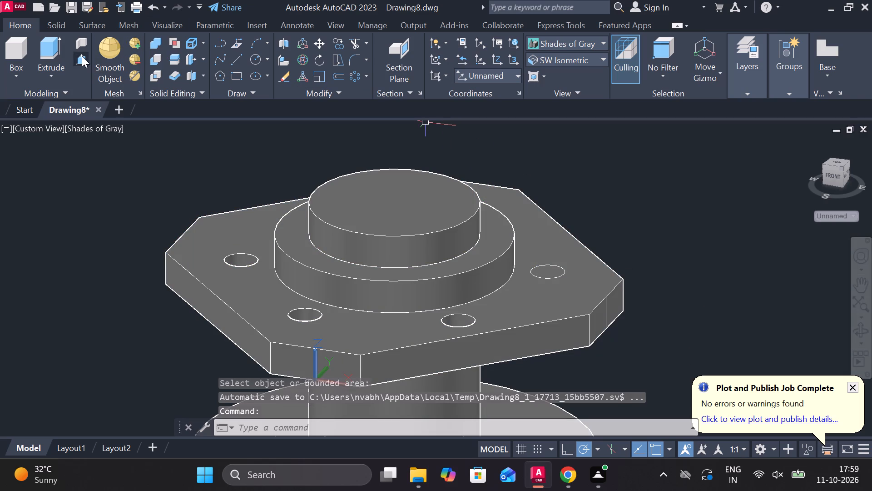
{"action": "left_click", "coordinate": [82, 56]}
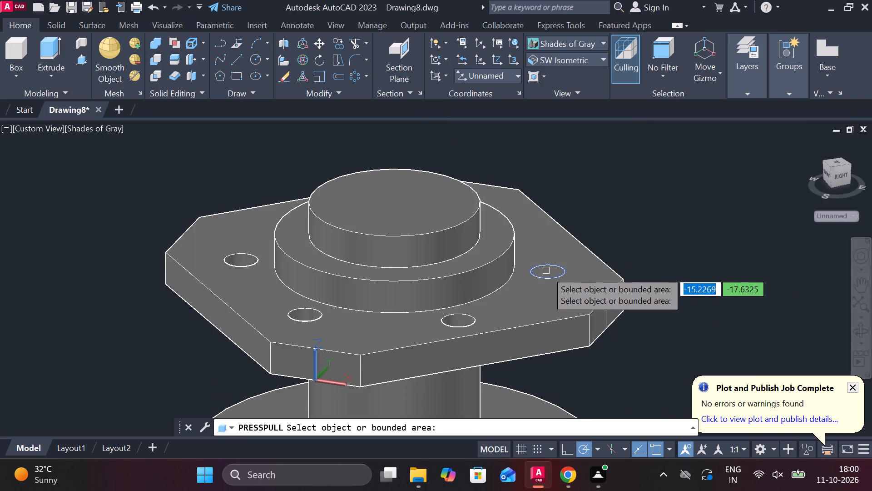
{"action": "left_click", "coordinate": [546, 271]}
{"action": "type", "text": "10"}
{"action": "key", "text": "Return"}
Press-pull the last remaining 10-diameter circle by 10 to cut the sixth hole in the octagonal plate.
{"action": "middle_click_drag", "start_coordinate": [671, 276], "coordinate": [655, 276], "text": "shift"}
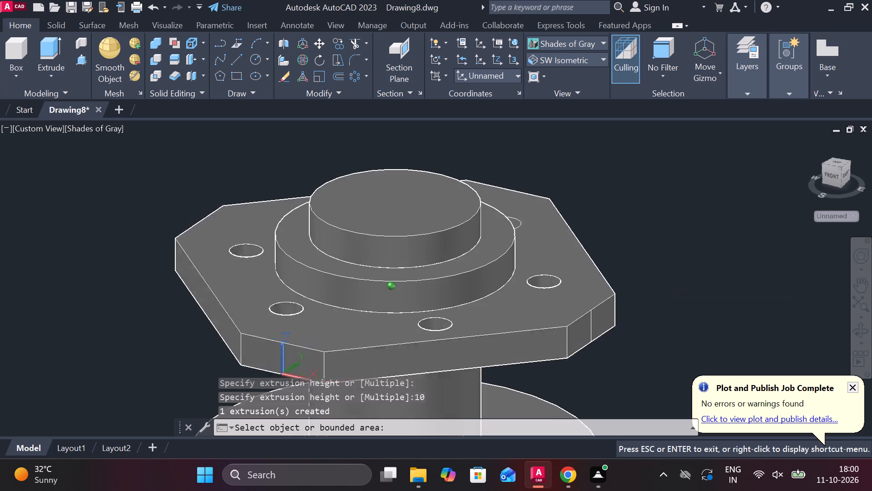
{"action": "middle_click_drag", "start_coordinate": [655, 276], "coordinate": [608, 279], "text": "shift"}
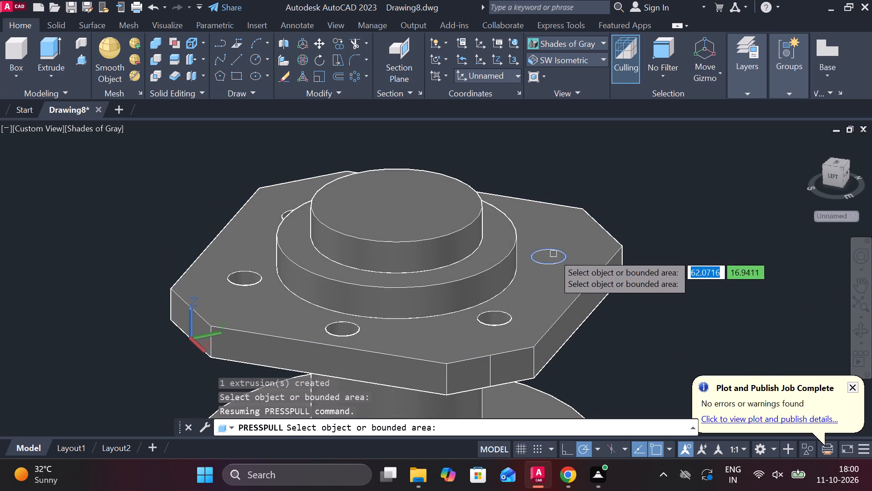
{"action": "left_click", "coordinate": [554, 254]}
{"action": "type", "text": "10"}
{"action": "key", "text": "Return"}
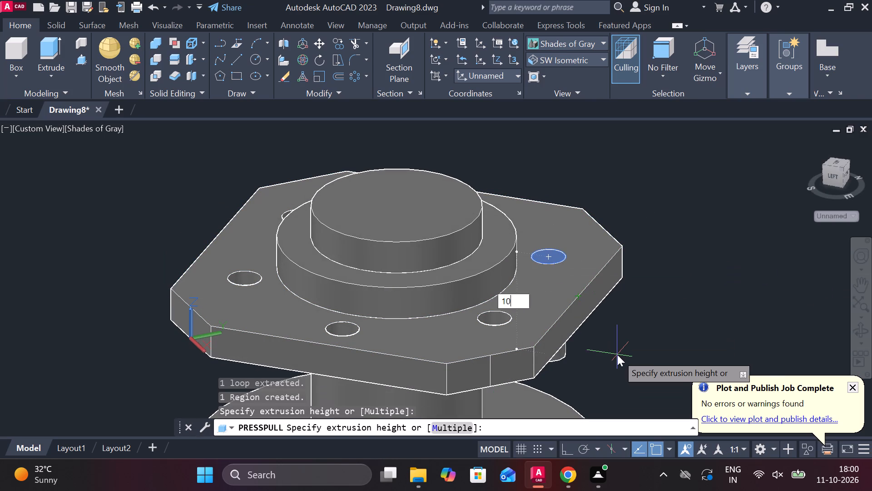
{"action": "middle_click_drag", "start_coordinate": [650, 260], "coordinate": [526, 277], "text": "shift"}
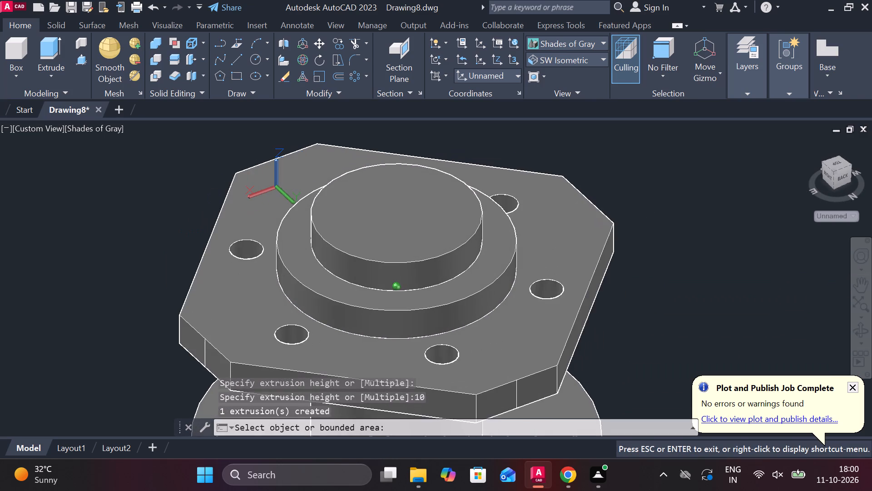
{"action": "middle_click_drag", "start_coordinate": [526, 277], "coordinate": [534, 277], "text": "shift"}
{"action": "scroll", "coordinate": [539, 272], "scroll_direction": "down", "scroll_amount": 2}
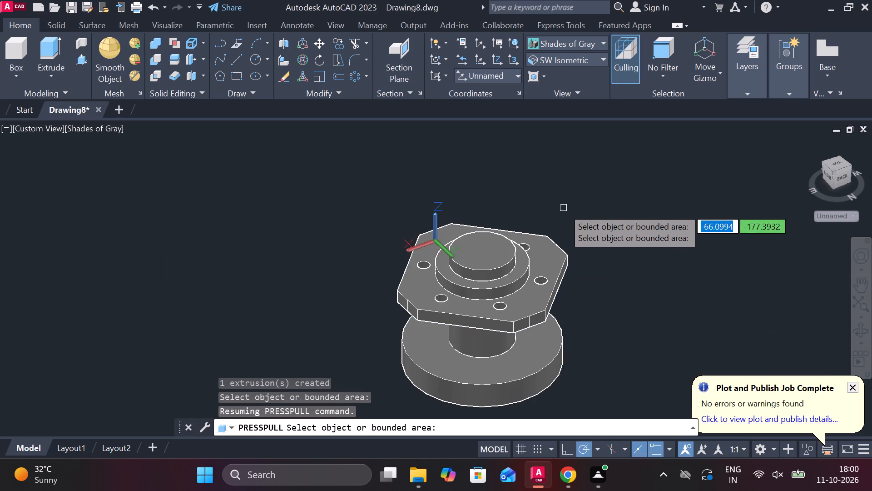
{"action": "key", "text": "Escape"}
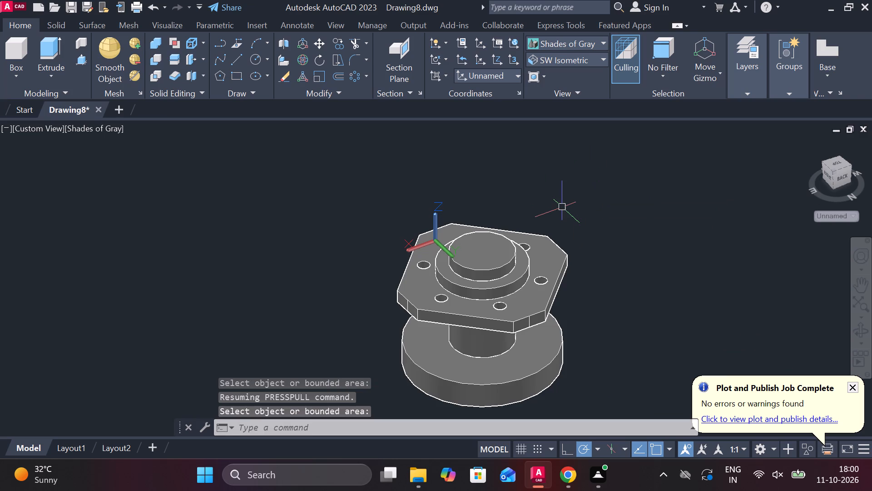
Draw a 30-diameter circle centred on the top face of the upper 50-diameter disc.
{"action": "key", "text": "c"}
{"action": "key", "text": "space"}
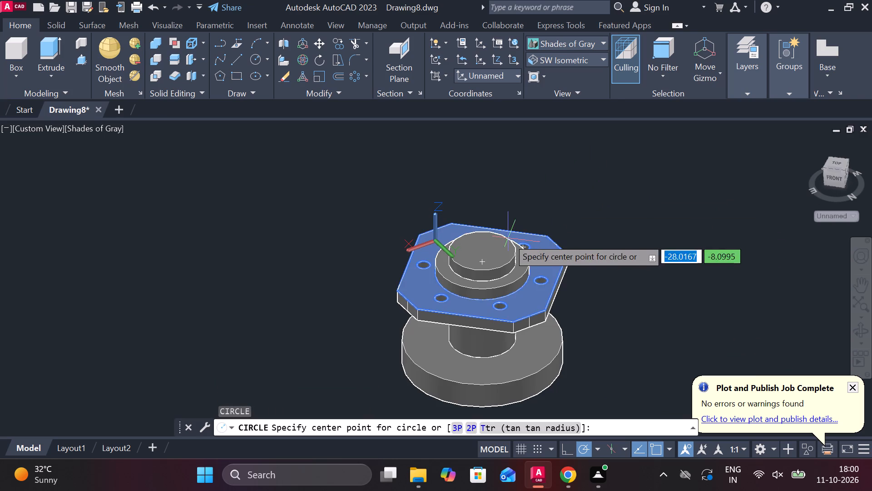
{"action": "scroll", "coordinate": [501, 262], "scroll_direction": "up", "scroll_amount": 2}
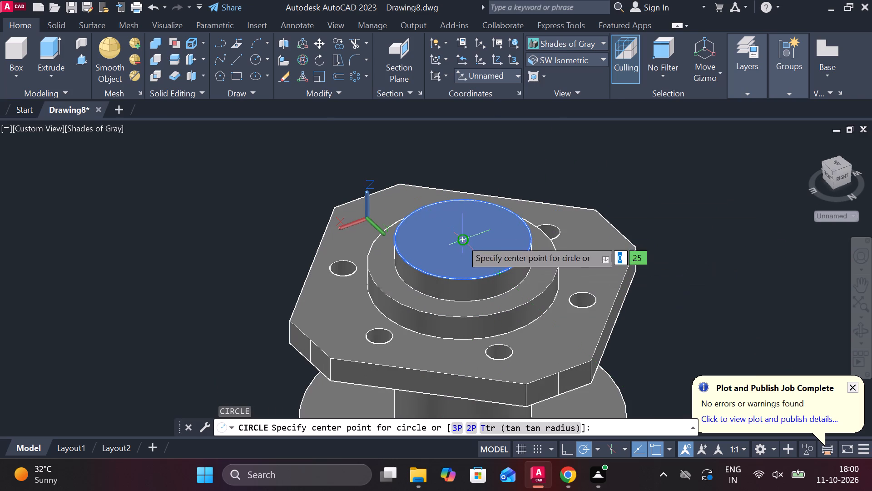
{"action": "left_click", "coordinate": [461, 240]}
{"action": "type", "text": "D"}
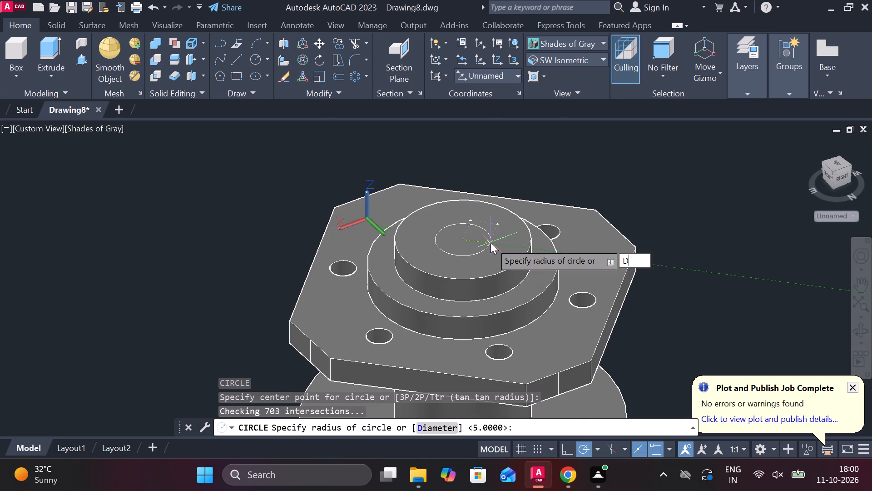
{"action": "key", "text": "space"}
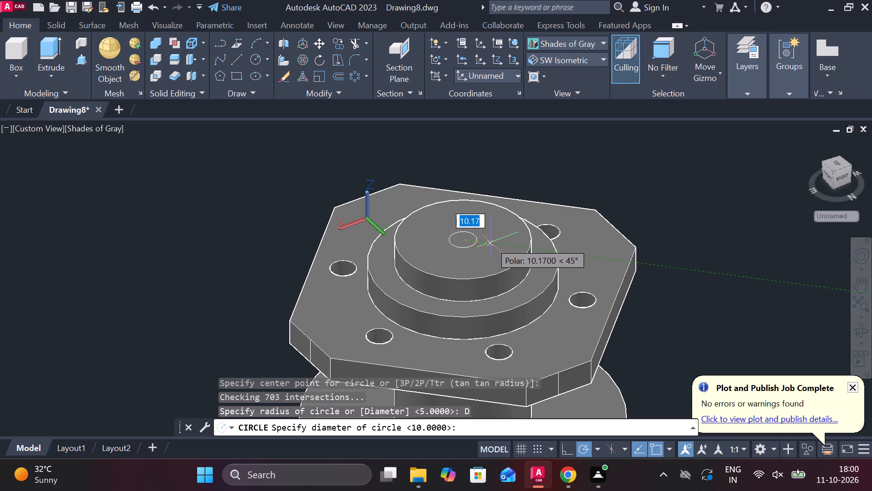
{"action": "type", "text": "30"}
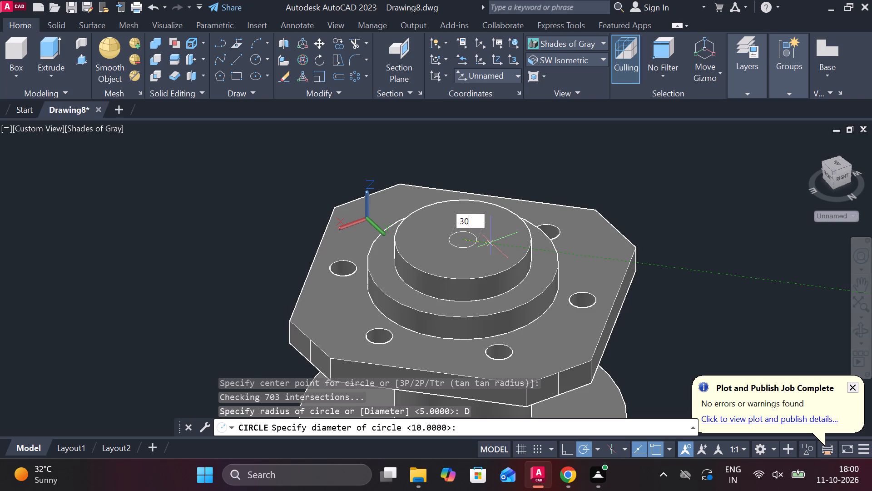
{"action": "key", "text": "Return"}
Union the top disc, the octagonal plate with its 70-diameter disc, and the lower boss with its base into one solid.
{"action": "middle_click_drag", "start_coordinate": [545, 200], "coordinate": [590, 126]}
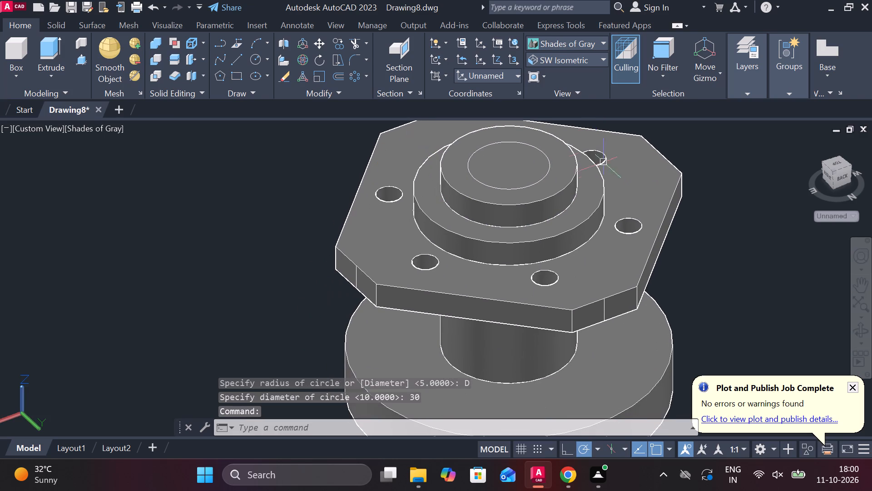
{"action": "left_click", "coordinate": [156, 41]}
{"action": "left_click", "coordinate": [496, 201]}
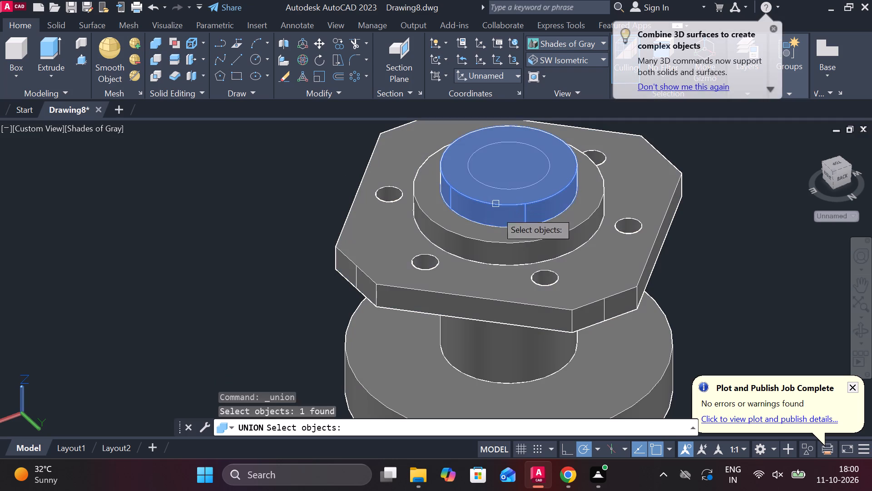
{"action": "left_click", "coordinate": [498, 241]}
{"action": "left_click", "coordinate": [503, 353]}
{"action": "left_click", "coordinate": [431, 385]}
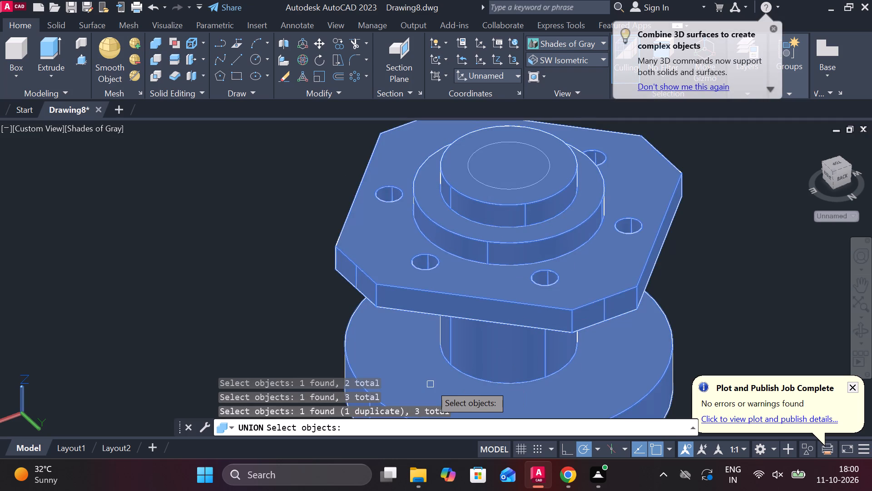
{"action": "key", "text": "Return"}
{"action": "left_click", "coordinate": [543, 308]}
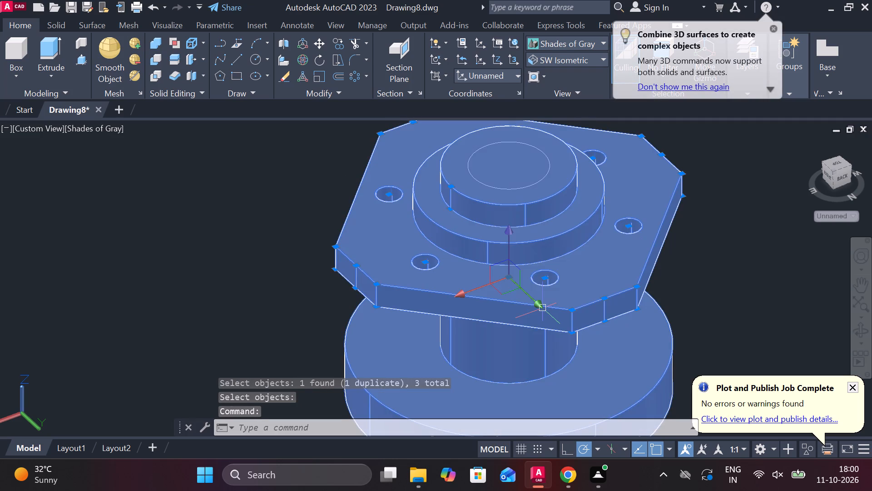
{"action": "key", "text": "Escape"}
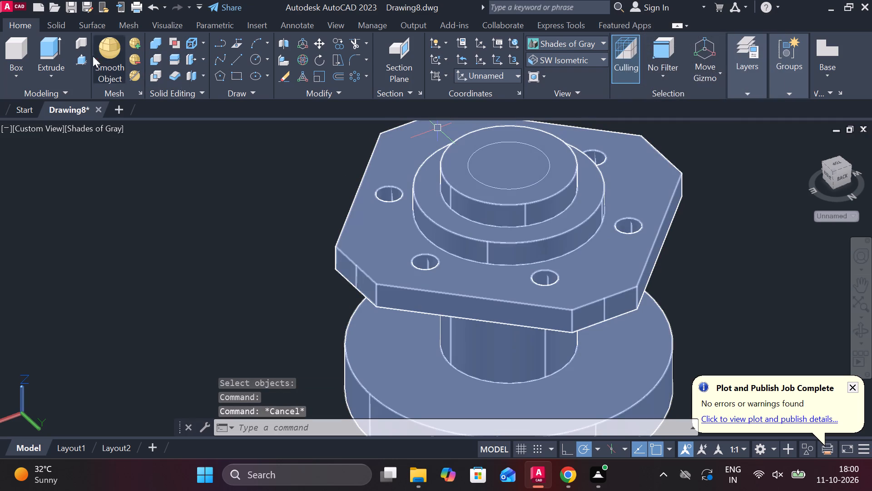
Press-pull the 30-diameter circle downward past the base disc to cut a central bore through the whole part.
{"action": "left_click", "coordinate": [81, 59]}
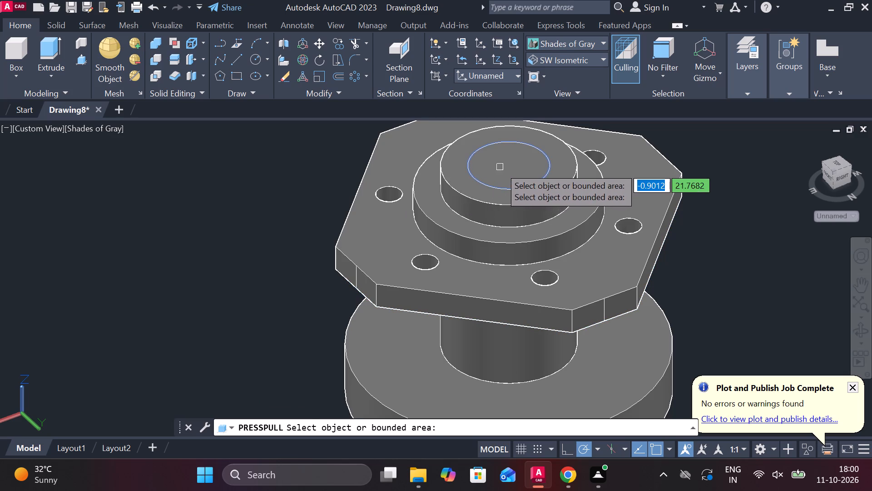
{"action": "left_click", "coordinate": [500, 167]}
{"action": "middle_click_drag", "start_coordinate": [508, 251], "coordinate": [463, 93]}
{"action": "left_click", "coordinate": [481, 363]}
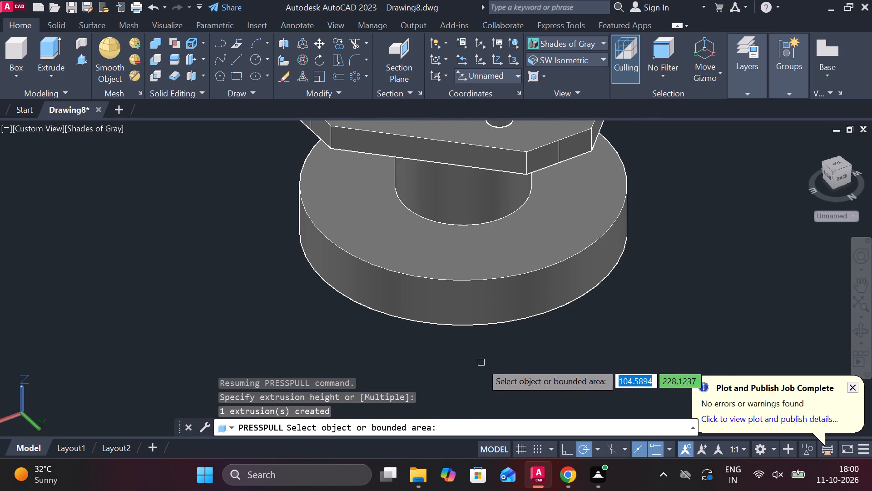
{"action": "scroll", "coordinate": [637, 302], "scroll_direction": "down", "scroll_amount": 1}
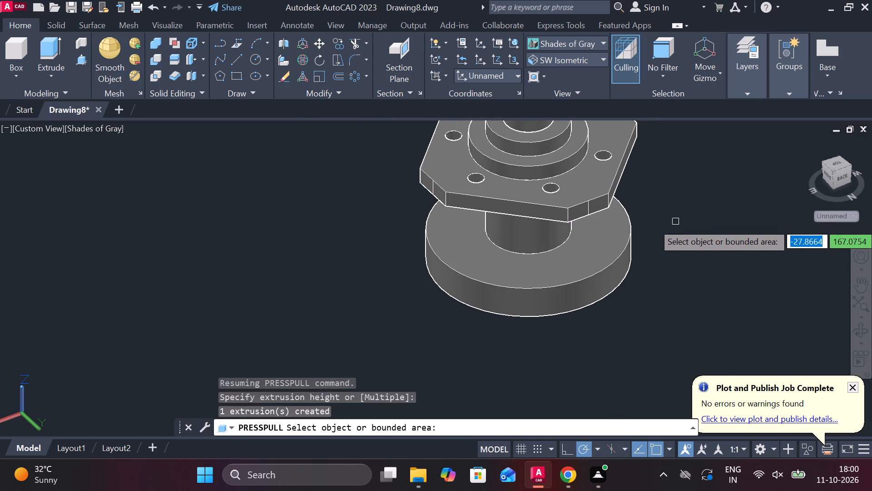
{"action": "middle_click_drag", "start_coordinate": [676, 223], "coordinate": [682, 212], "text": "shift"}
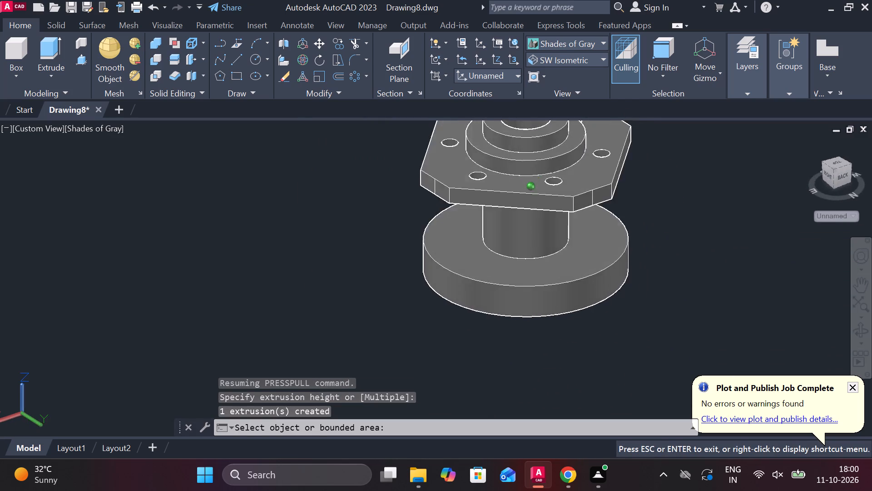
{"action": "middle_click_drag", "start_coordinate": [682, 212], "coordinate": [692, 195], "text": "shift"}
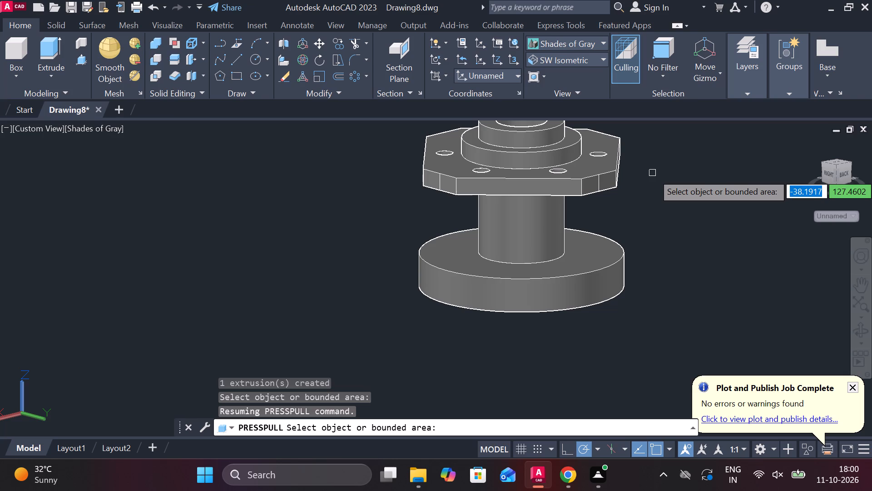
{"action": "key", "text": "Escape"}
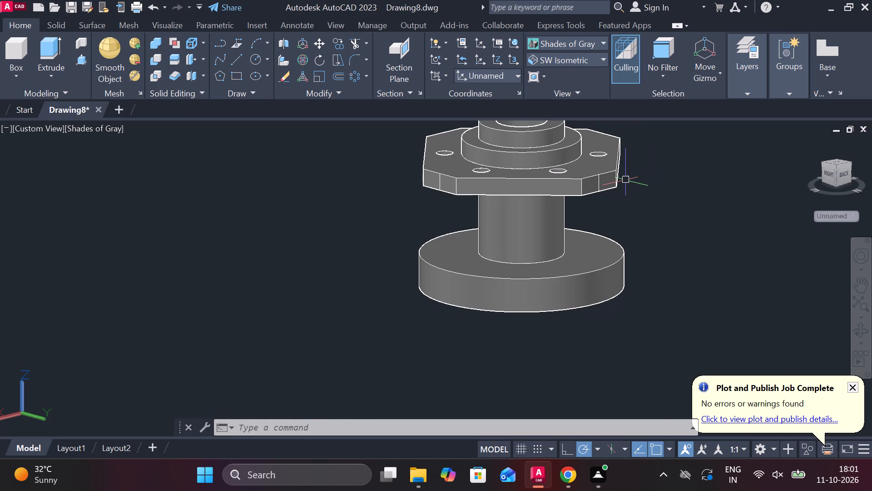
{"action": "scroll", "coordinate": [649, 185], "scroll_direction": "up", "scroll_amount": 1}
{"action": "middle_click_drag", "start_coordinate": [649, 185], "coordinate": [676, 259]}
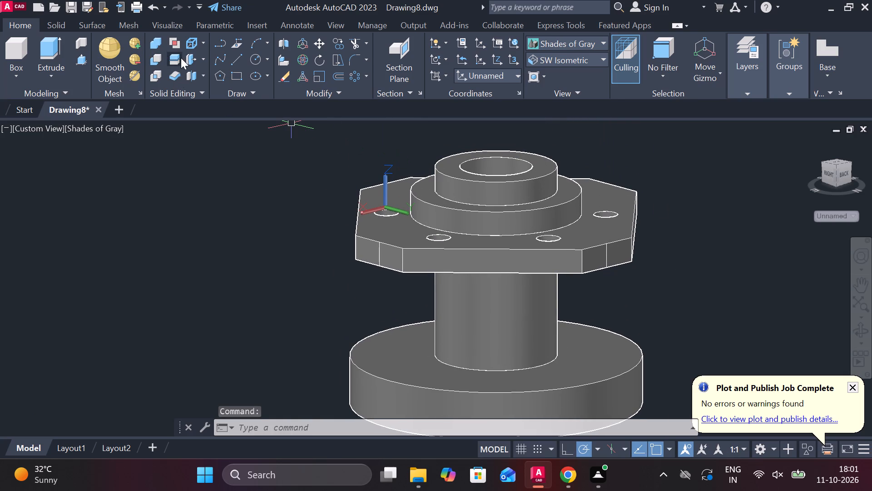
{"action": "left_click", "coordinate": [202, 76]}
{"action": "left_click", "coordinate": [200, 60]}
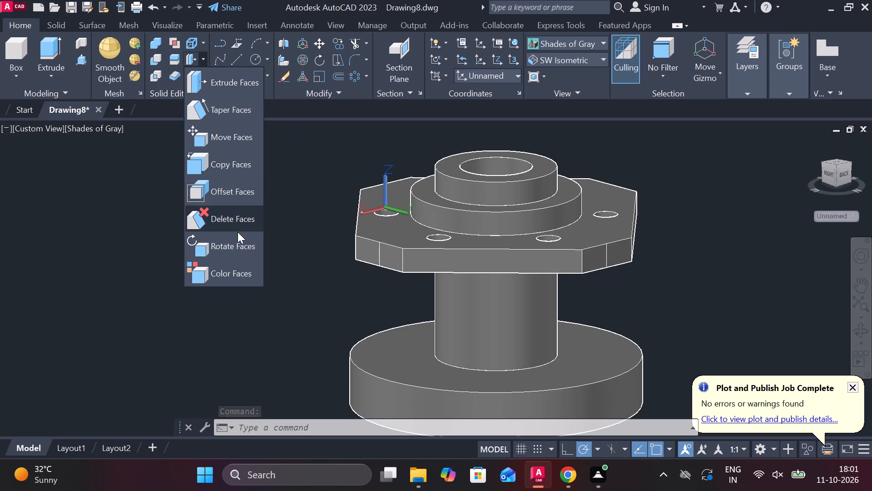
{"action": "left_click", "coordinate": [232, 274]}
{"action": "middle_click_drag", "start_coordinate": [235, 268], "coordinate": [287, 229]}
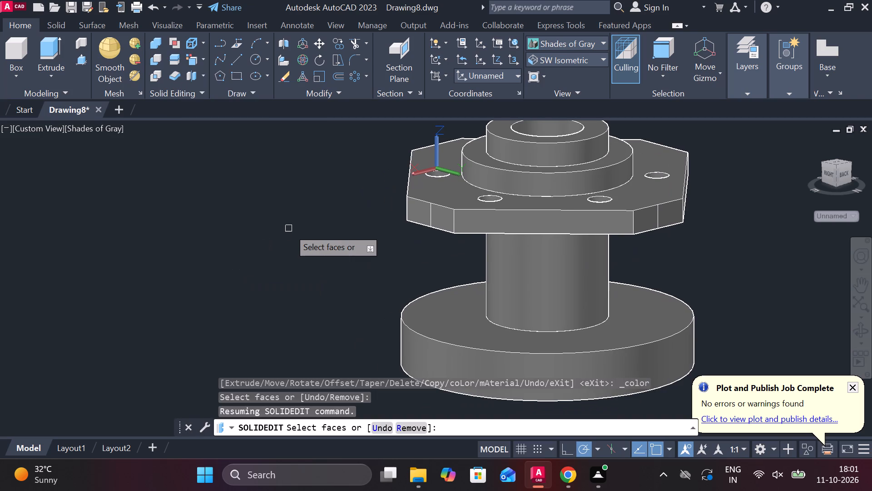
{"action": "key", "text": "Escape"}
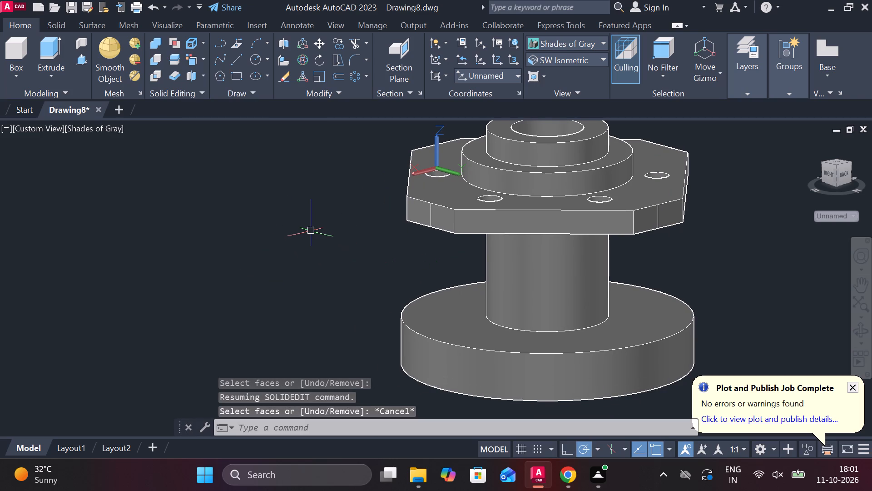
Fillet the edge where the lower 50-diameter boss meets the top of the base disc with radius 2.
{"action": "key", "text": "f"}
{"action": "key", "text": "Return"}
{"action": "key", "text": "r"}
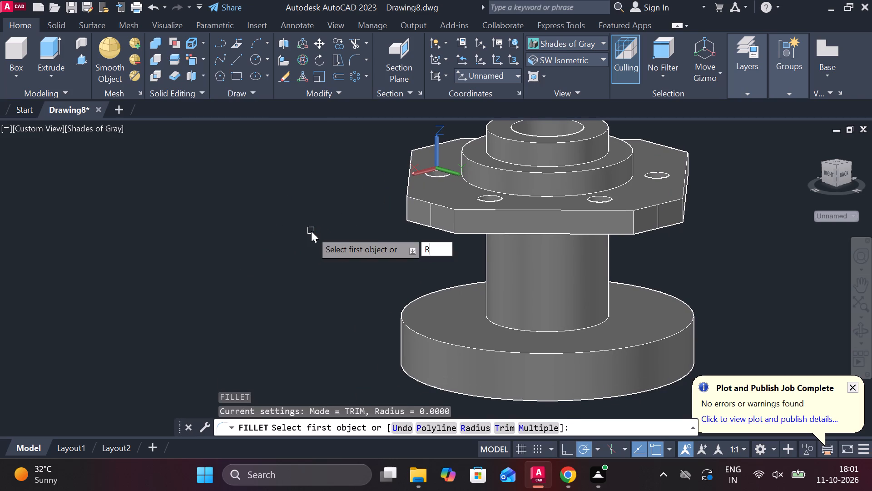
{"action": "key", "text": "Return"}
{"action": "key", "text": "2"}
{"action": "key", "text": "Return"}
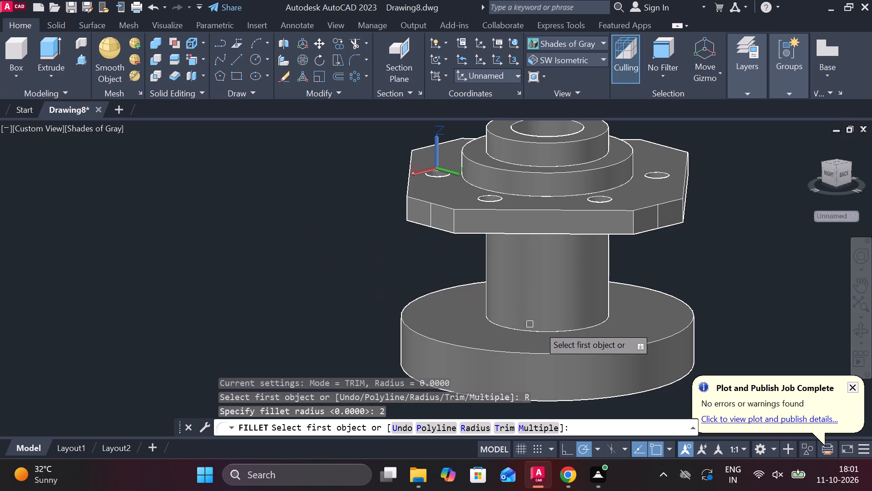
{"action": "left_click", "coordinate": [549, 332]}
{"action": "key", "text": "Return"}
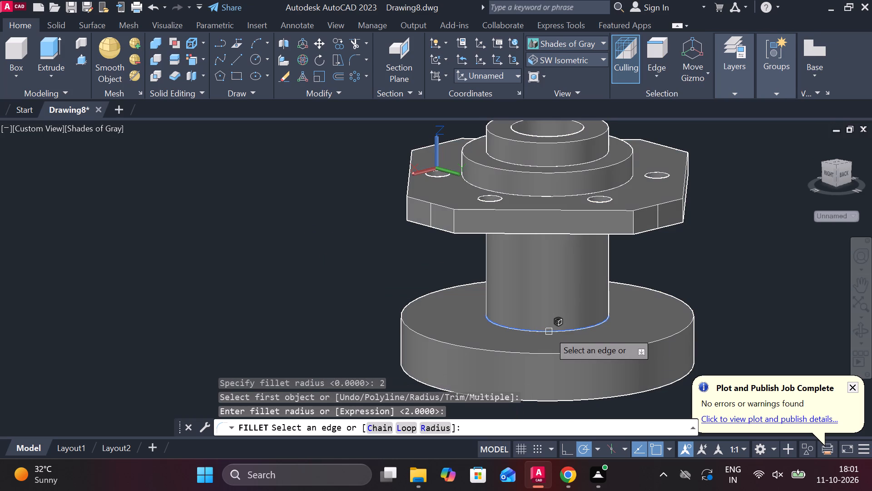
{"action": "key", "text": "Return"}
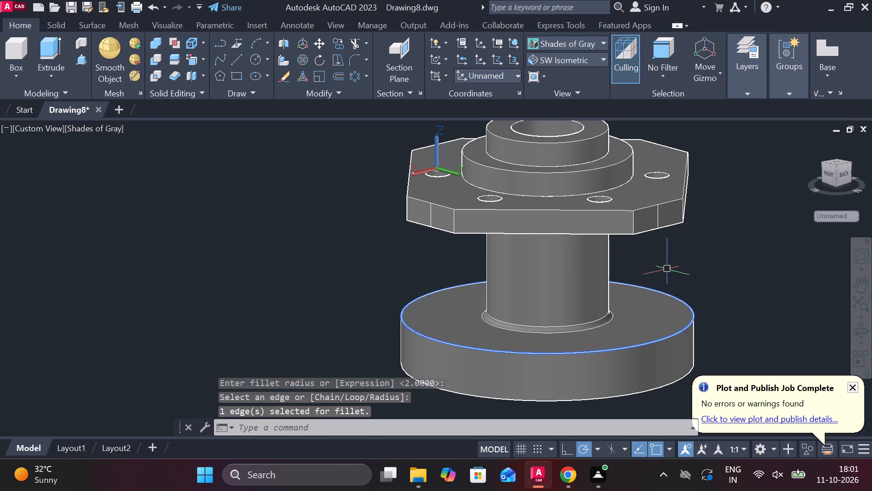
{"action": "key", "text": "Escape"}
Fillet the edge where the boss meets the underside of the octagonal plate with radius 2.
{"action": "middle_click_drag", "start_coordinate": [692, 277], "coordinate": [664, 251], "text": "shift"}
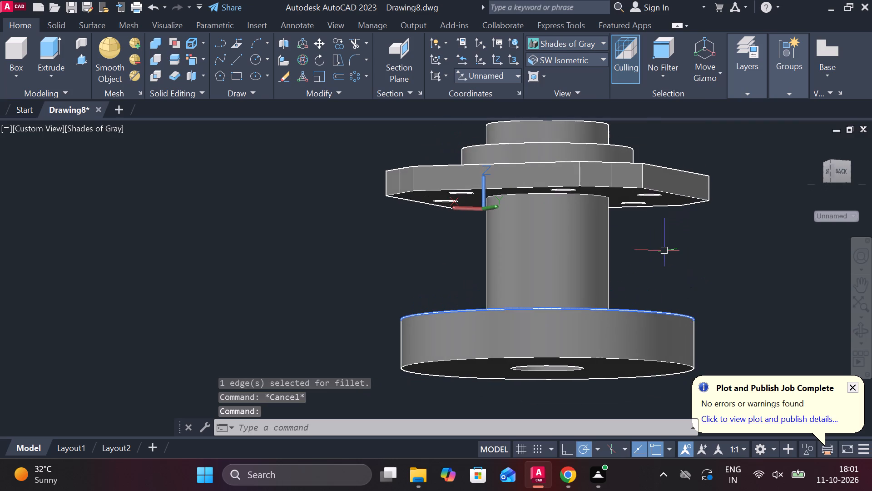
{"action": "scroll", "coordinate": [520, 211], "scroll_direction": "up", "scroll_amount": 2}
{"action": "key", "text": "space"}
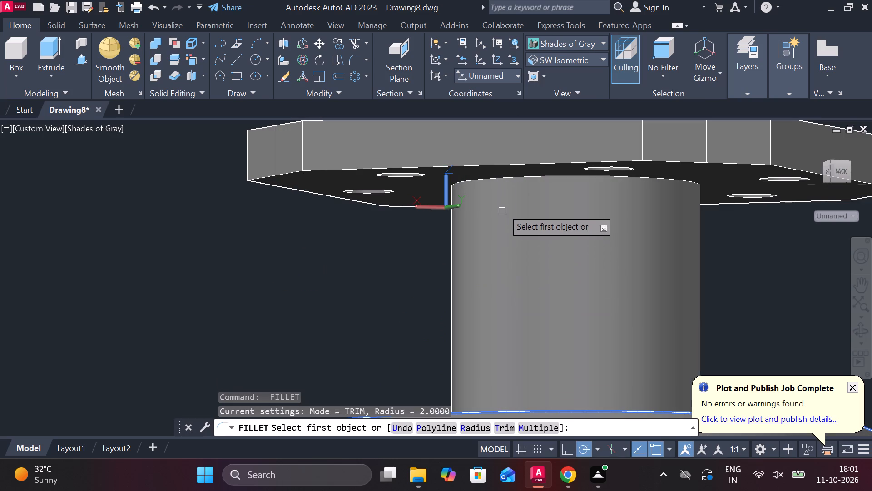
{"action": "left_click", "coordinate": [511, 176]}
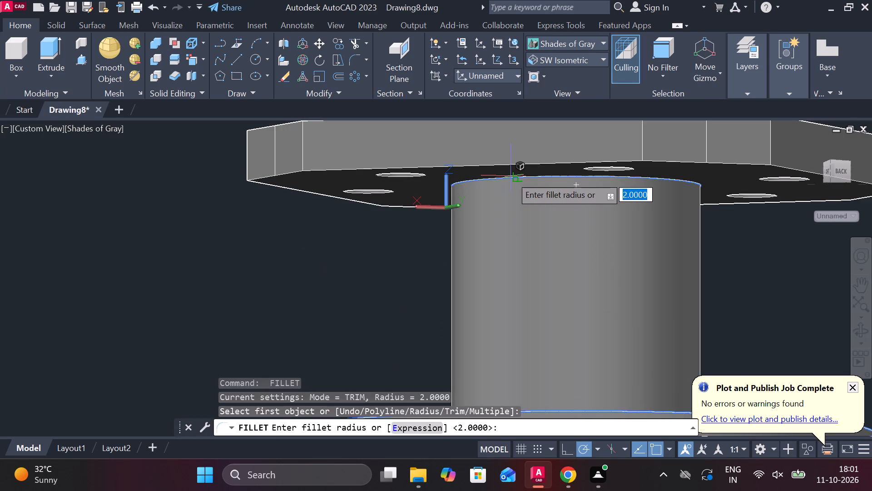
{"action": "key", "text": "Return"}
{"action": "key", "text": "Return"}
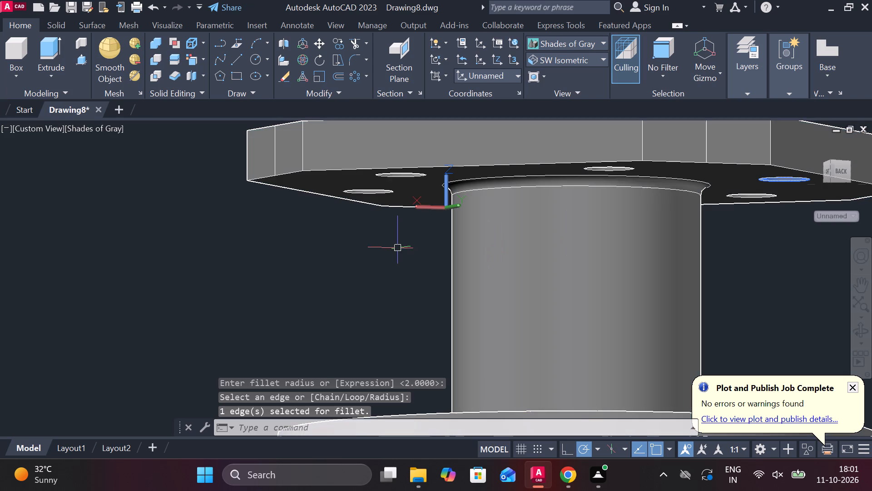
{"action": "key", "text": "Escape"}
{"action": "scroll", "coordinate": [398, 248], "scroll_direction": "down", "scroll_amount": 2}
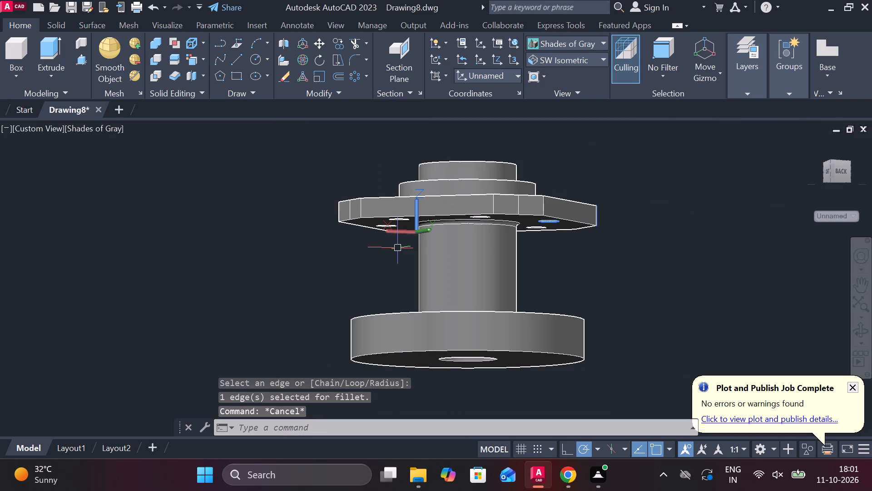
{"action": "key", "text": "ctrl+a"}
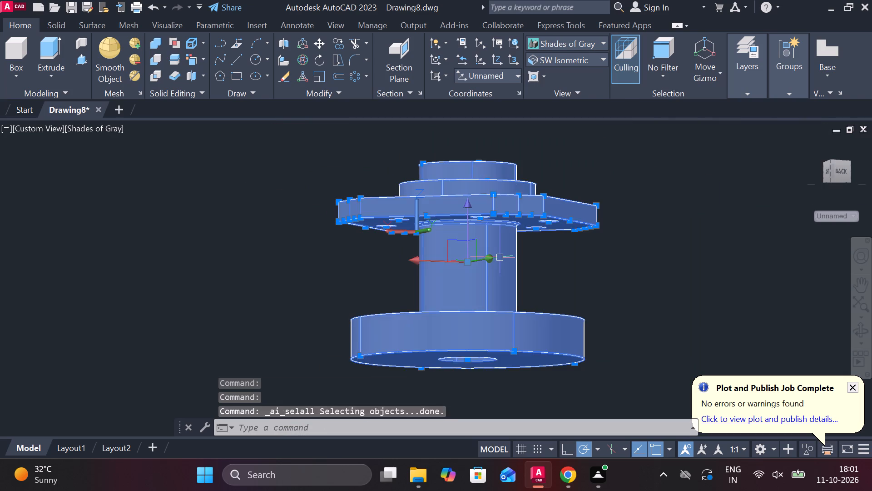
{"action": "key", "text": "Escape"}
Colour the side, bottom and top faces of the base disc with index colour 40.
{"action": "middle_click_drag", "start_coordinate": [607, 233], "coordinate": [660, 297], "text": "shift"}
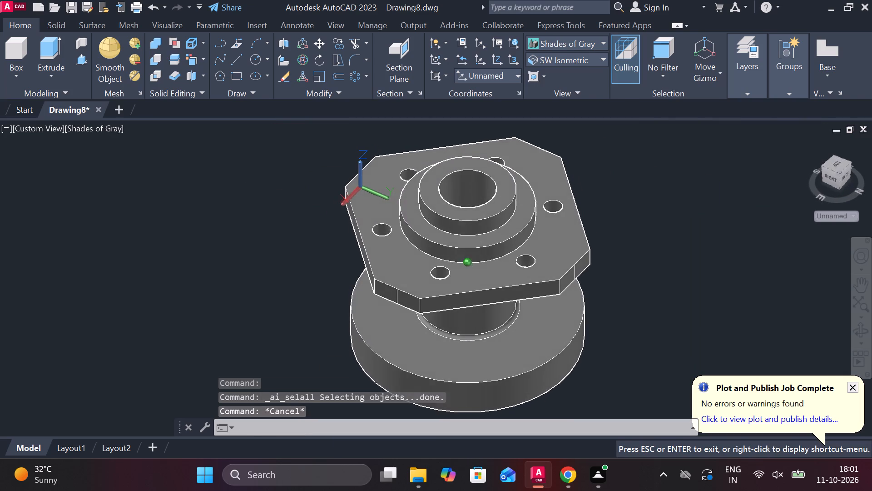
{"action": "middle_click_drag", "start_coordinate": [660, 297], "coordinate": [659, 297], "text": "shift"}
{"action": "left_click", "coordinate": [188, 60]}
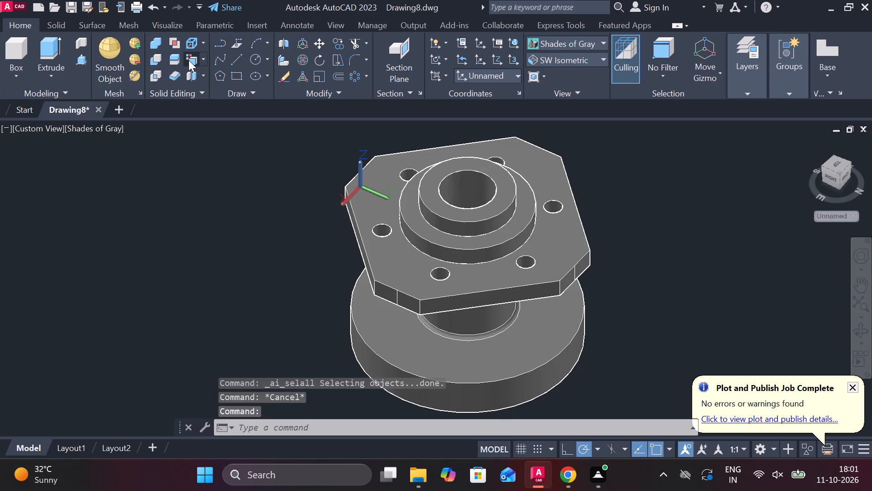
{"action": "left_click", "coordinate": [557, 365]}
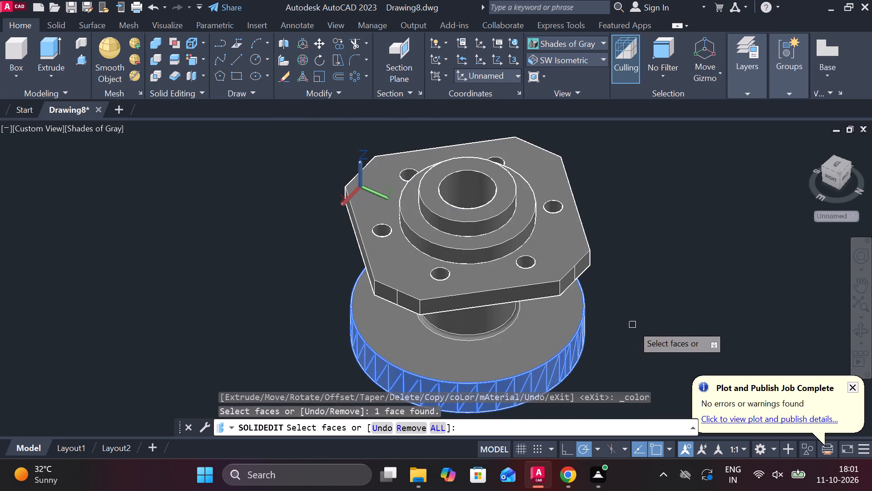
{"action": "middle_click_drag", "start_coordinate": [630, 325], "coordinate": [559, 158], "text": "shift"}
{"action": "left_click", "coordinate": [557, 253]}
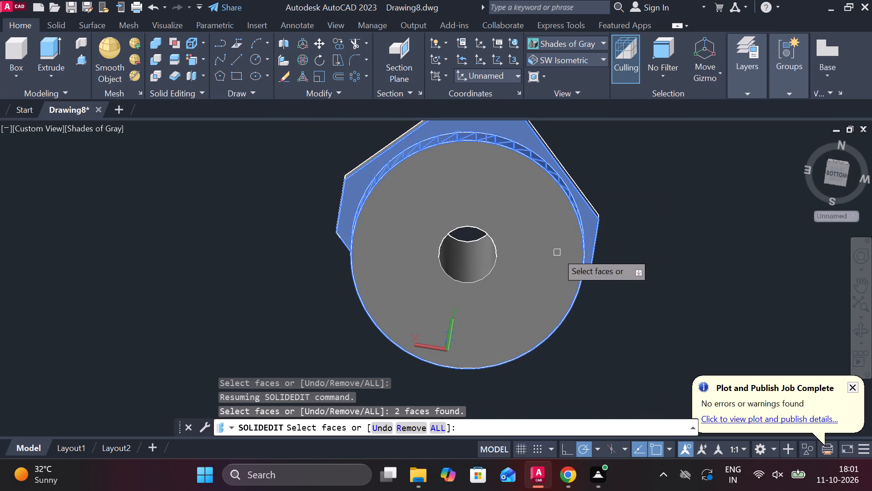
{"action": "left_click", "coordinate": [519, 135], "text": "shift"}
{"action": "left_click", "coordinate": [495, 321]}
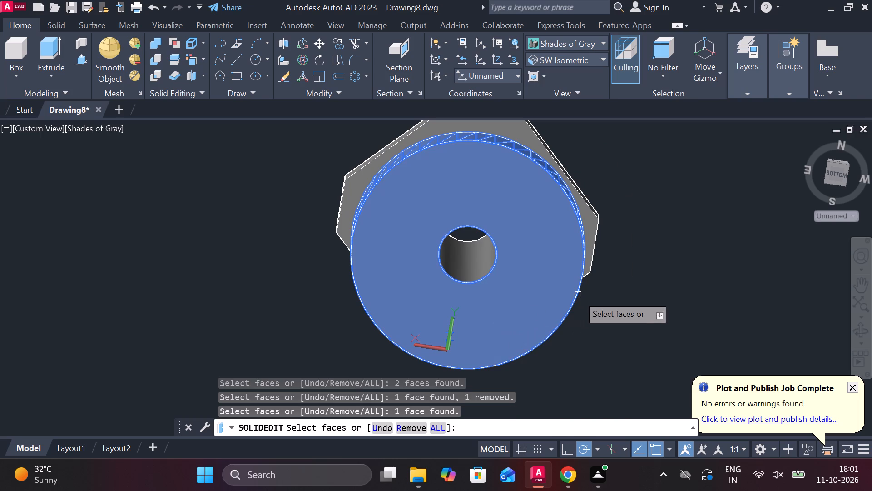
{"action": "middle_click_drag", "start_coordinate": [584, 299], "coordinate": [337, 326], "text": "shift"}
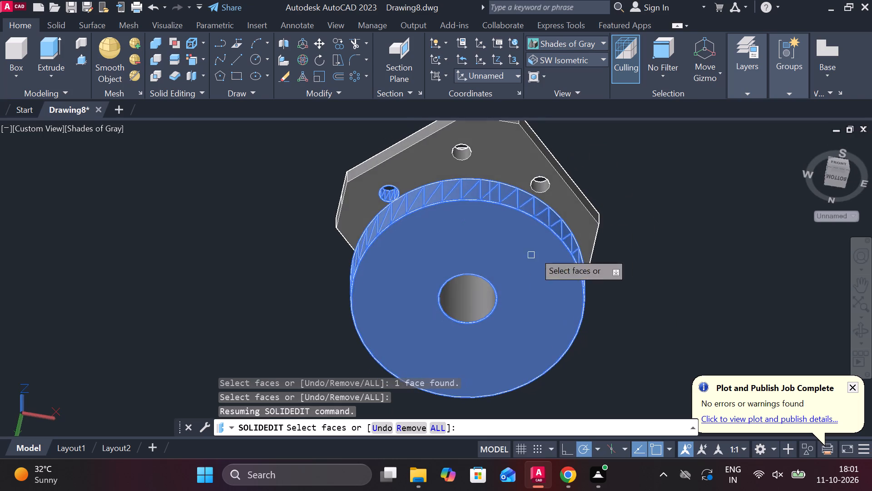
{"action": "scroll", "coordinate": [570, 200], "scroll_direction": "down", "scroll_amount": 1}
{"action": "middle_click_drag", "start_coordinate": [618, 186], "coordinate": [571, 341], "text": "shift"}
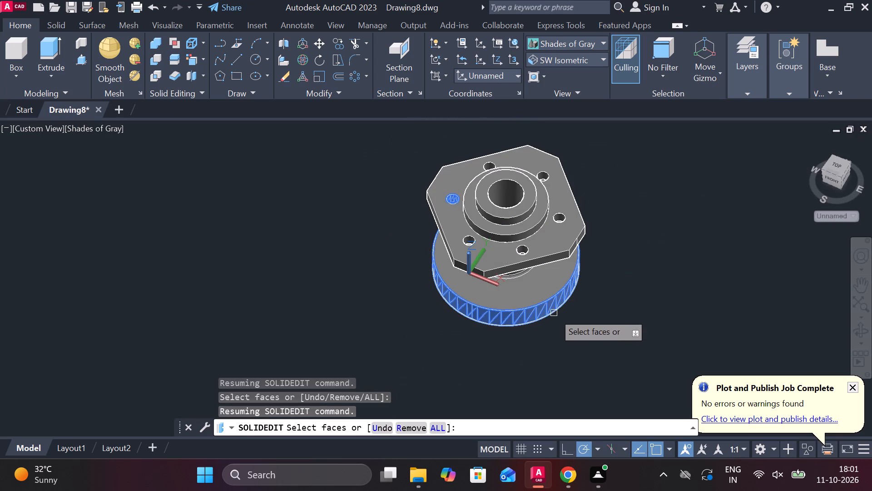
{"action": "left_click", "coordinate": [539, 285]}
{"action": "middle_click_drag", "start_coordinate": [597, 300], "coordinate": [590, 298]}
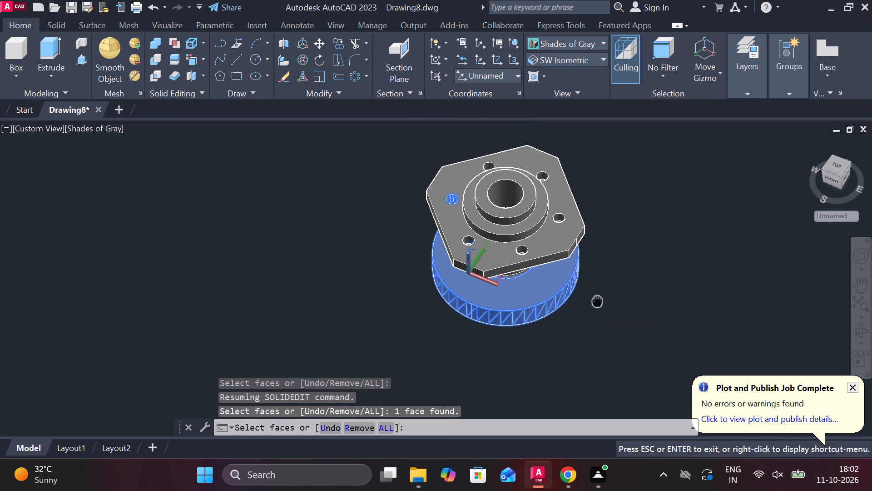
{"action": "middle_click_drag", "start_coordinate": [590, 298], "coordinate": [563, 241]}
{"action": "scroll", "coordinate": [578, 251], "scroll_direction": "up", "scroll_amount": 1}
{"action": "middle_click_drag", "start_coordinate": [578, 251], "coordinate": [522, 158], "text": "shift"}
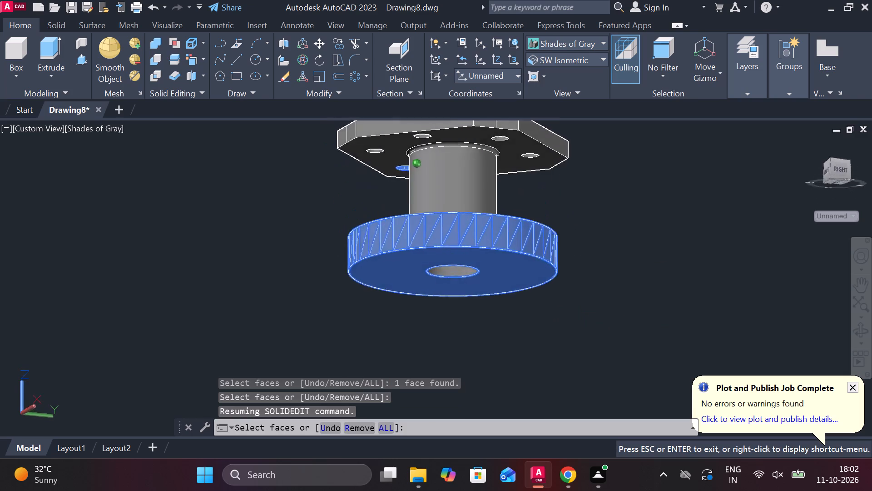
{"action": "middle_click_drag", "start_coordinate": [522, 158], "coordinate": [560, 175], "text": "shift"}
{"action": "key", "text": "Return"}
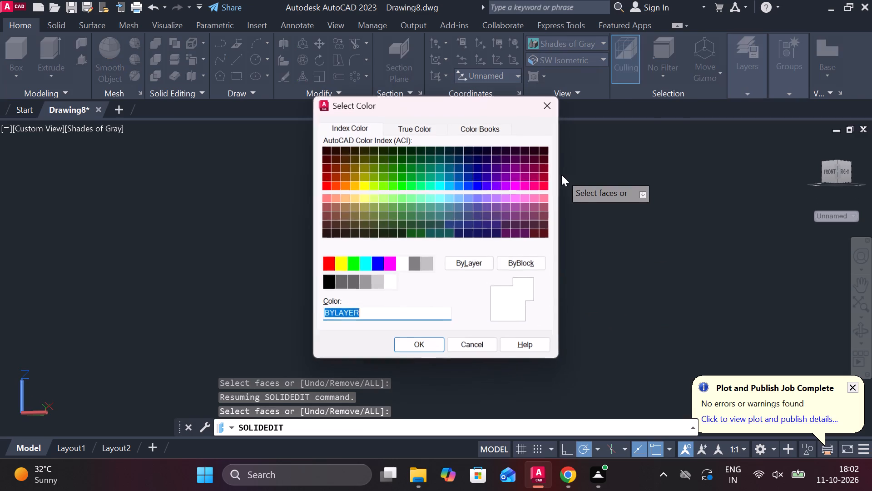
{"action": "left_click", "coordinate": [352, 186]}
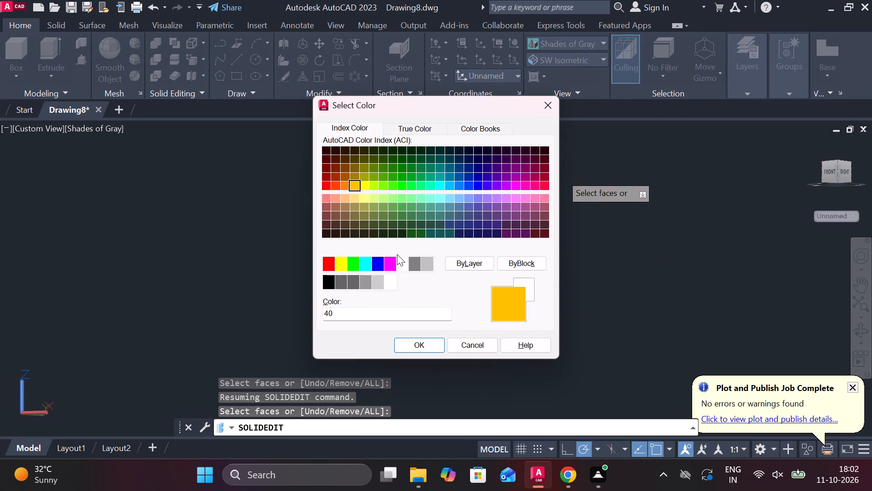
{"action": "left_click", "coordinate": [426, 345]}
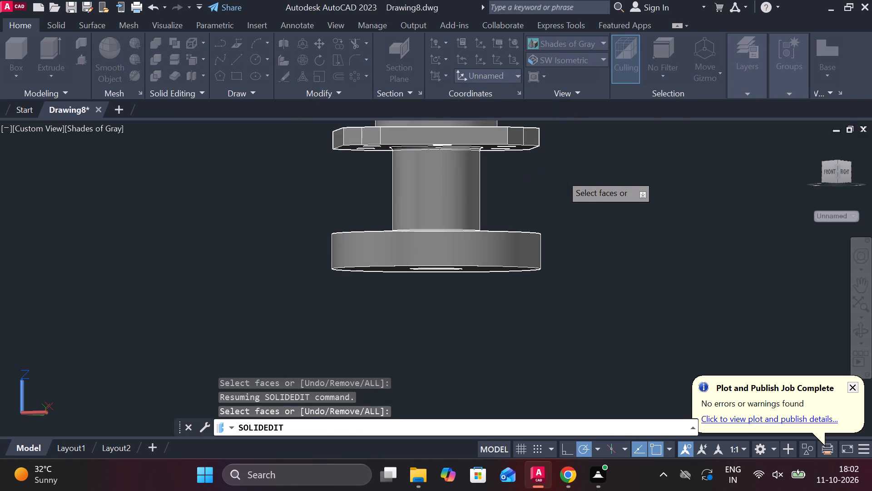
{"action": "key", "text": "Return"}
{"action": "key", "text": "Return"}
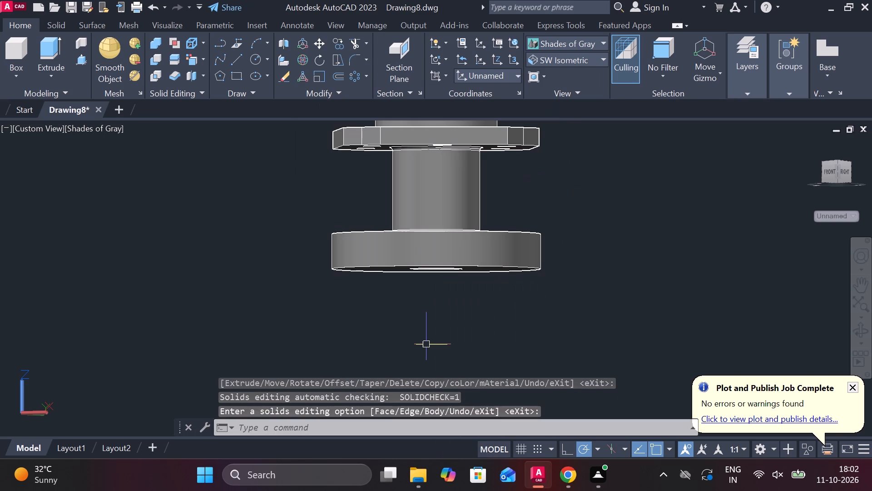
Switch the visual style to Shaded with edges.
{"action": "left_click", "coordinate": [119, 130]}
{"action": "left_click", "coordinate": [219, 246]}
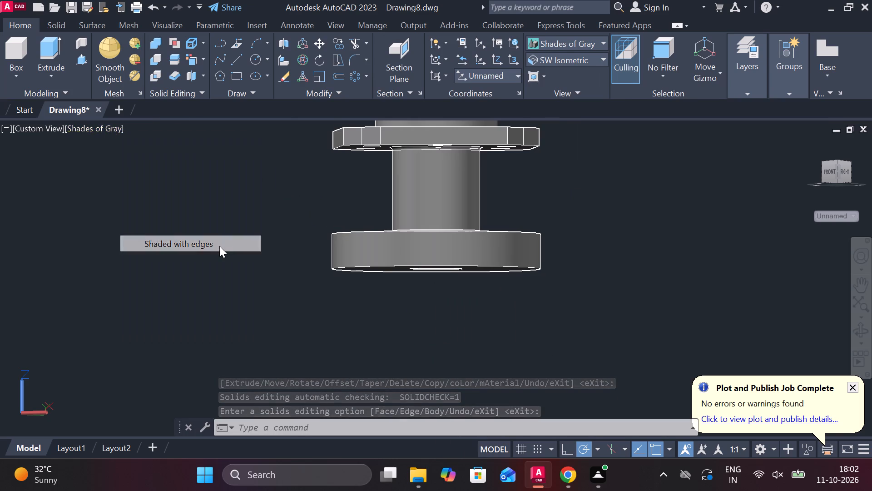
Examine the coloured base disc and the boss from below and from the side.
{"action": "middle_click_drag", "start_coordinate": [607, 251], "coordinate": [632, 265]}
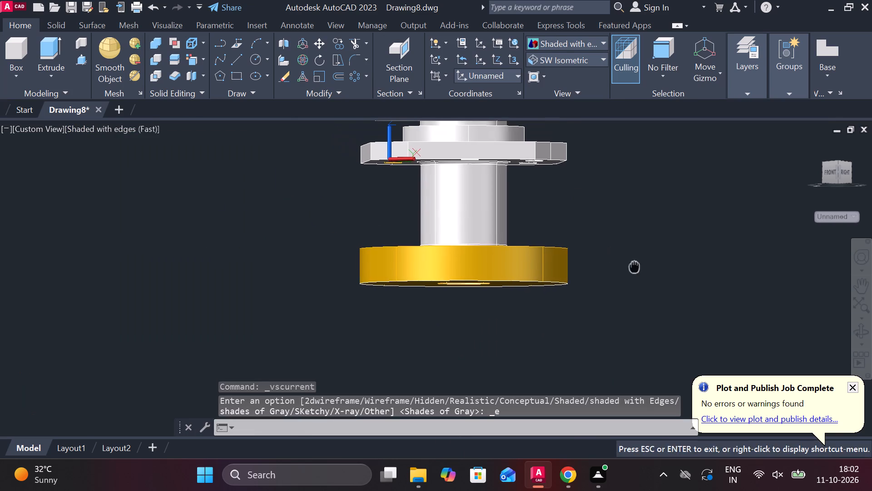
{"action": "scroll", "coordinate": [555, 269], "scroll_direction": "up", "scroll_amount": 2}
{"action": "scroll", "coordinate": [557, 251], "scroll_direction": "down", "scroll_amount": 1}
{"action": "middle_click_drag", "start_coordinate": [604, 230], "coordinate": [614, 231], "text": "shift"}
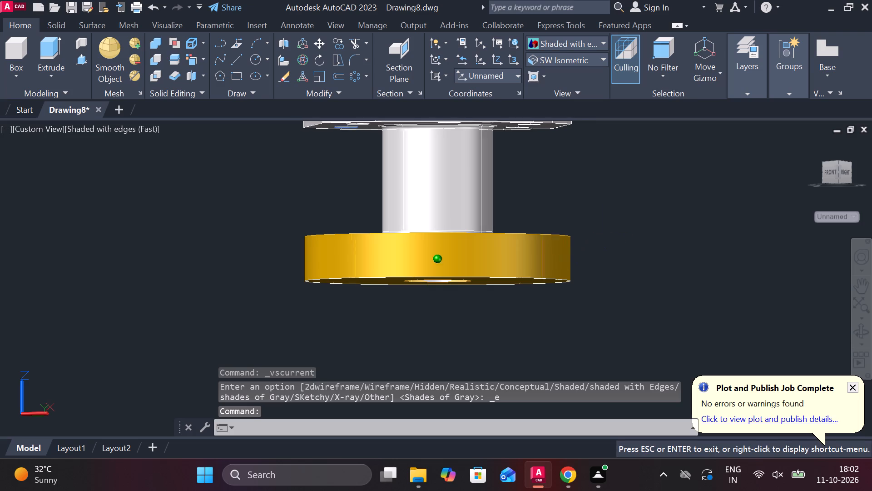
{"action": "middle_click_drag", "start_coordinate": [614, 231], "coordinate": [621, 289], "text": "shift"}
{"action": "middle_click_drag", "start_coordinate": [610, 282], "coordinate": [575, 191]}
{"action": "scroll", "coordinate": [601, 215], "scroll_direction": "down", "scroll_amount": 1}
{"action": "middle_click_drag", "start_coordinate": [577, 213], "coordinate": [550, 143], "text": "shift"}
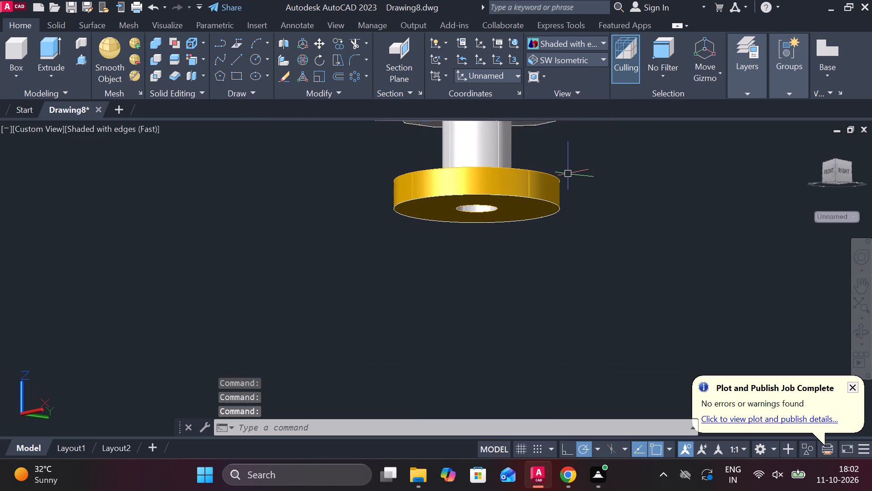
{"action": "scroll", "coordinate": [568, 173], "scroll_direction": "up", "scroll_amount": 1}
{"action": "middle_click_drag", "start_coordinate": [576, 169], "coordinate": [652, 251]}
{"action": "middle_click_drag", "start_coordinate": [639, 223], "coordinate": [645, 245], "text": "shift"}
{"action": "key", "text": "Escape"}
Colour the boss's cylindrical face between the base disc and octagonal plate, and the through bore, with index colour 160.
{"action": "middle_click_drag", "start_coordinate": [599, 238], "coordinate": [616, 244], "text": "shift"}
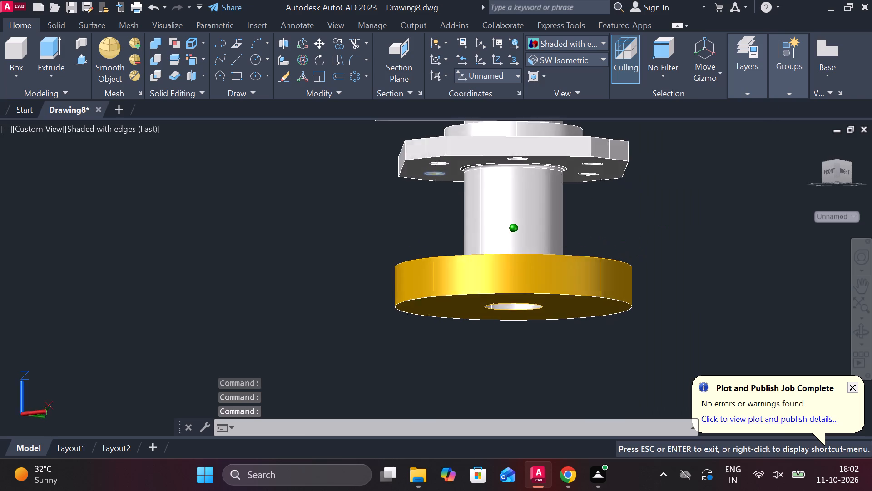
{"action": "middle_click_drag", "start_coordinate": [616, 244], "coordinate": [624, 261], "text": "shift"}
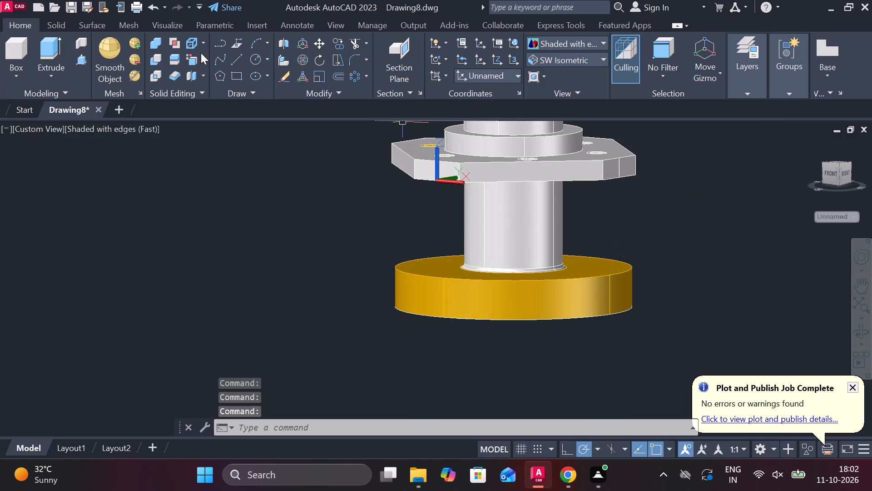
{"action": "left_click", "coordinate": [194, 59]}
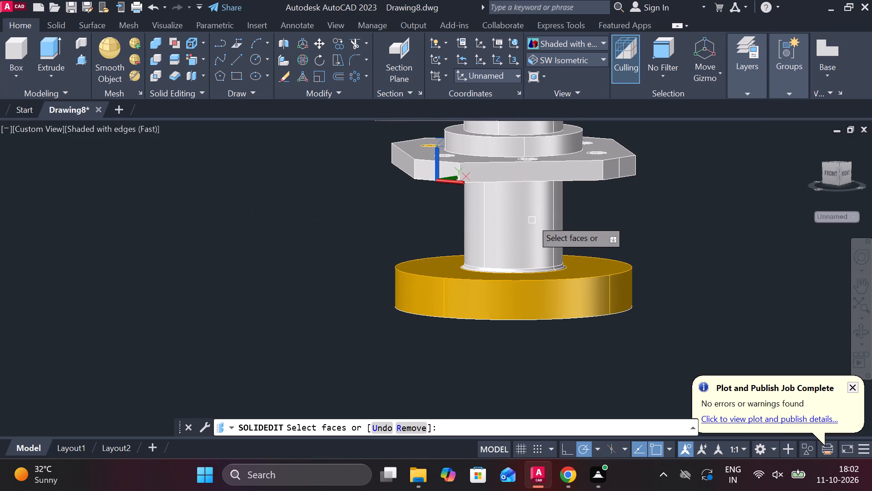
{"action": "left_click", "coordinate": [532, 220]}
{"action": "left_click", "coordinate": [505, 221]}
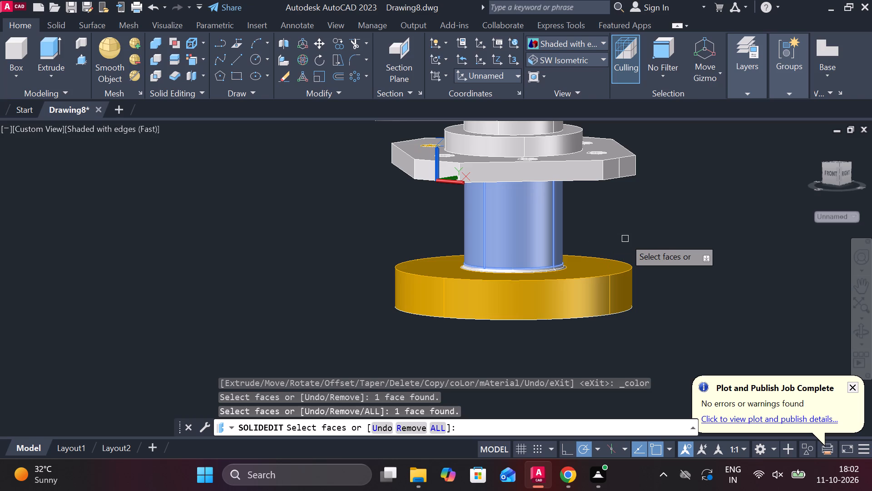
{"action": "key", "text": "Return"}
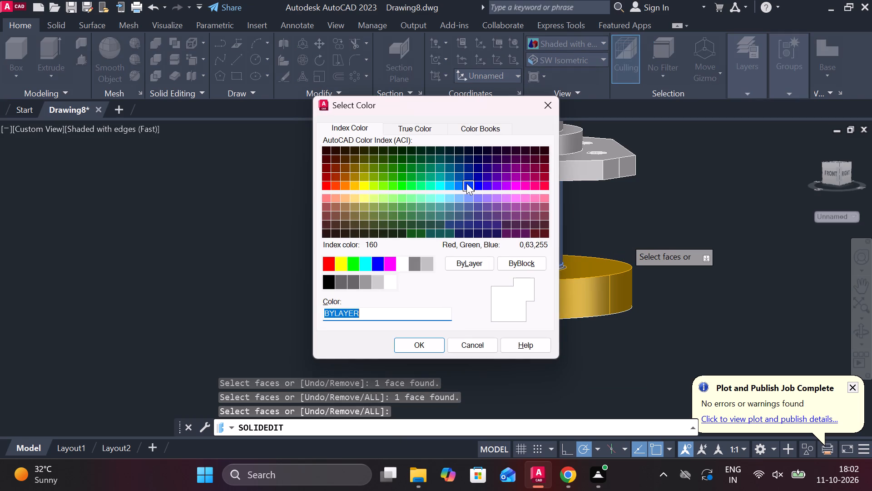
{"action": "left_click", "coordinate": [466, 183]}
{"action": "left_click", "coordinate": [433, 343]}
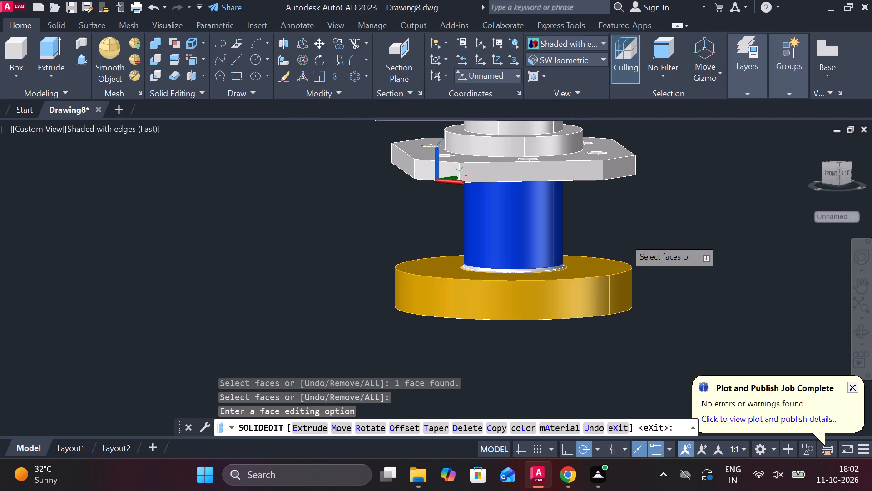
{"action": "key", "text": "Return"}
{"action": "key", "text": "Return"}
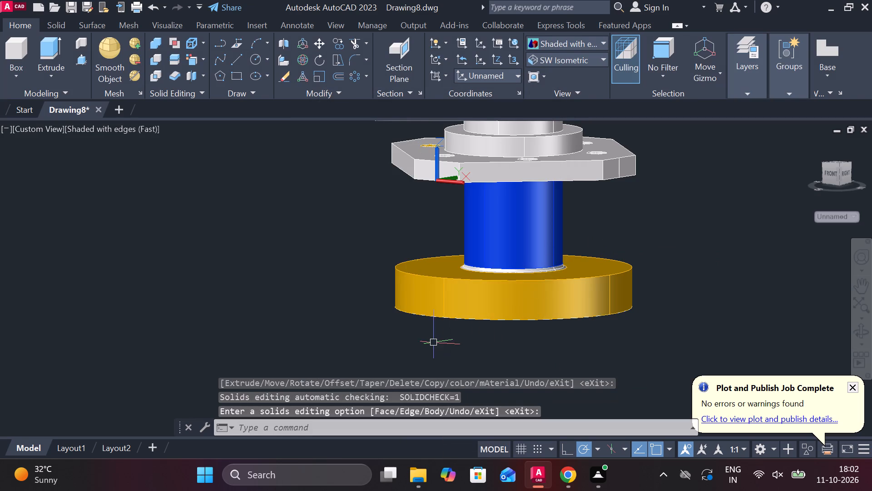
Colour the two fillet faces, at the base disc and at the octagonal plate's underside, with index colour 92.
{"action": "scroll", "coordinate": [446, 248], "scroll_direction": "up", "scroll_amount": 2}
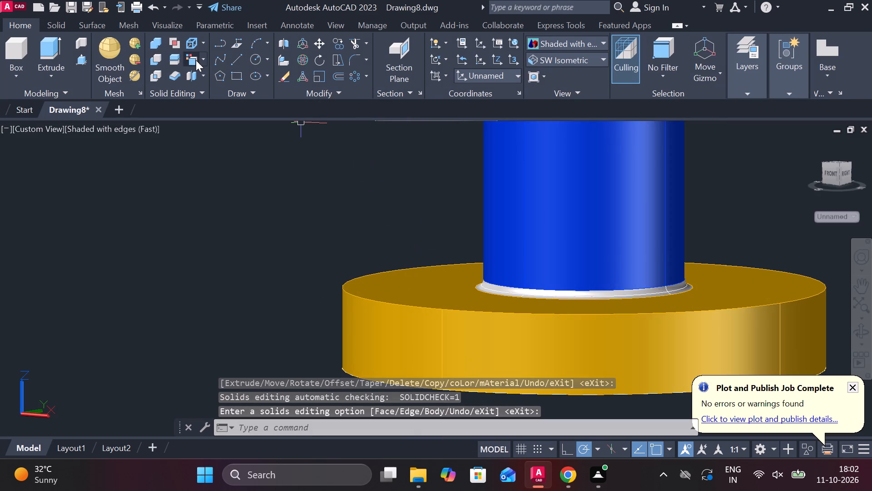
{"action": "left_click", "coordinate": [196, 60]}
{"action": "scroll", "coordinate": [595, 312], "scroll_direction": "up", "scroll_amount": 2}
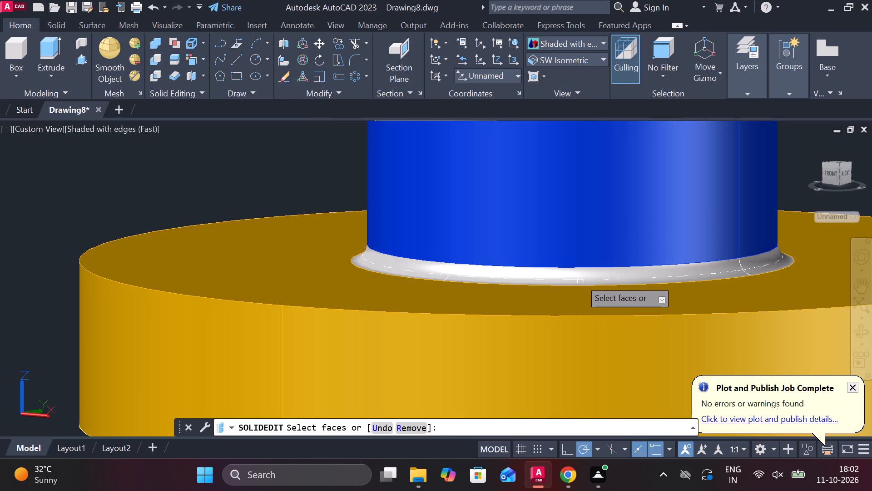
{"action": "left_click", "coordinate": [580, 278]}
{"action": "scroll", "coordinate": [580, 278], "scroll_direction": "down", "scroll_amount": 2}
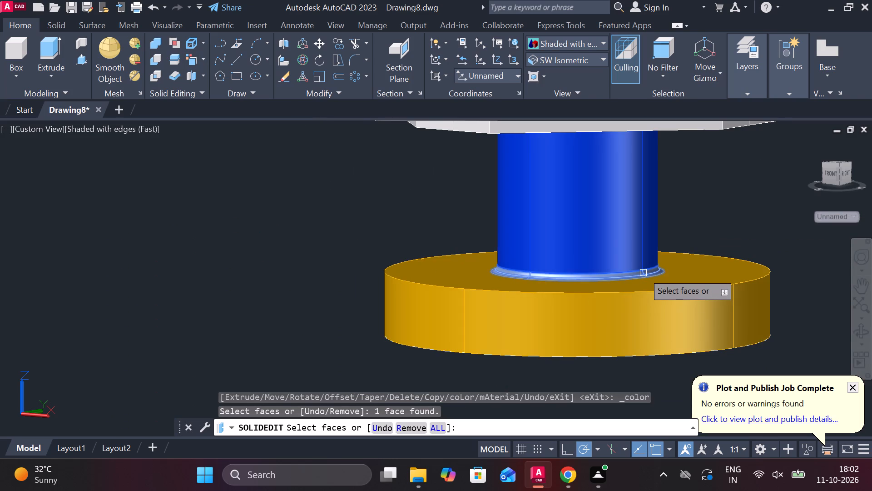
{"action": "middle_click_drag", "start_coordinate": [673, 213], "coordinate": [660, 268]}
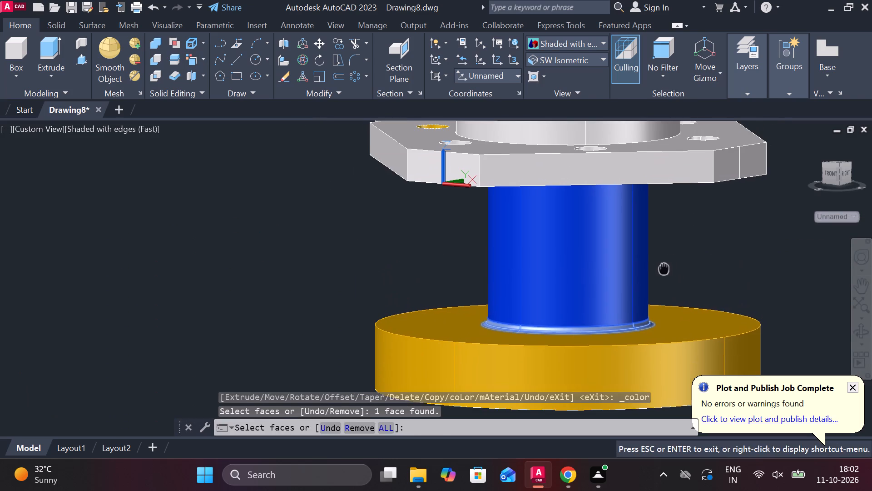
{"action": "middle_click_drag", "start_coordinate": [660, 268], "coordinate": [658, 268]}
{"action": "middle_click_drag", "start_coordinate": [689, 285], "coordinate": [690, 285], "text": "shift"}
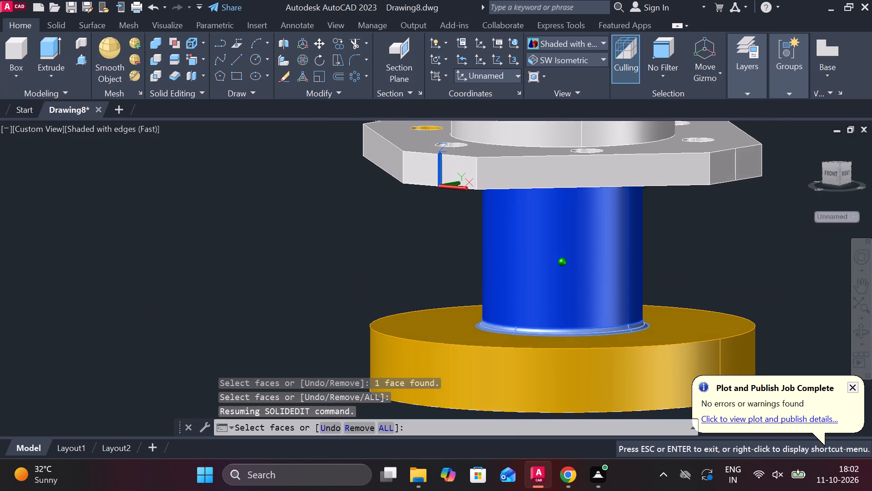
{"action": "middle_click_drag", "start_coordinate": [690, 285], "coordinate": [665, 221], "text": "shift"}
{"action": "scroll", "coordinate": [602, 172], "scroll_direction": "up", "scroll_amount": 1}
{"action": "middle_click_drag", "start_coordinate": [608, 148], "coordinate": [611, 212]}
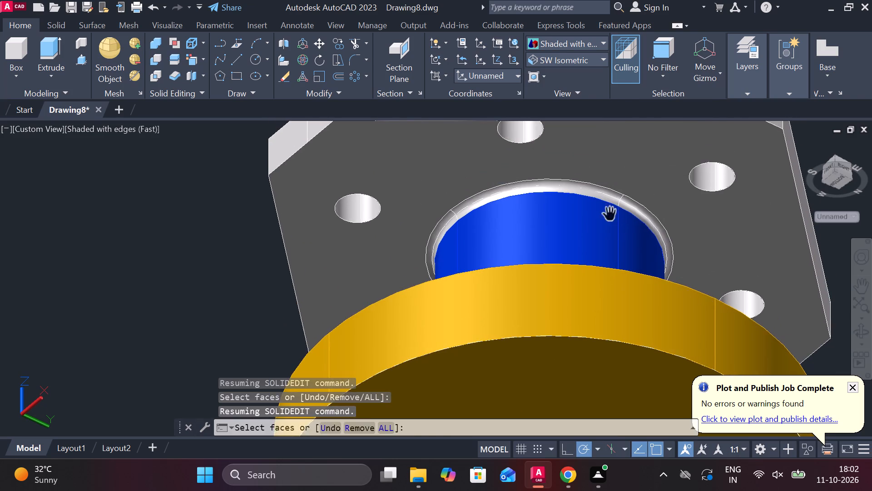
{"action": "scroll", "coordinate": [596, 208], "scroll_direction": "up", "scroll_amount": 2}
{"action": "left_click", "coordinate": [594, 178]}
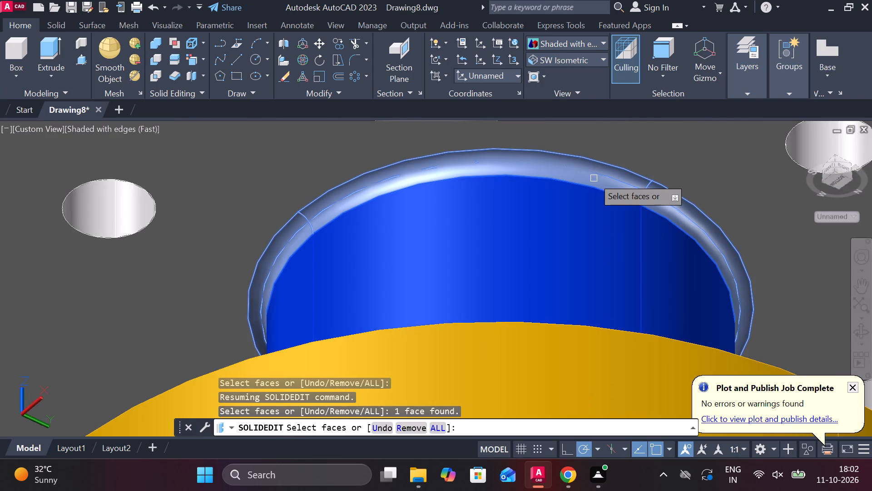
{"action": "key", "text": "Return"}
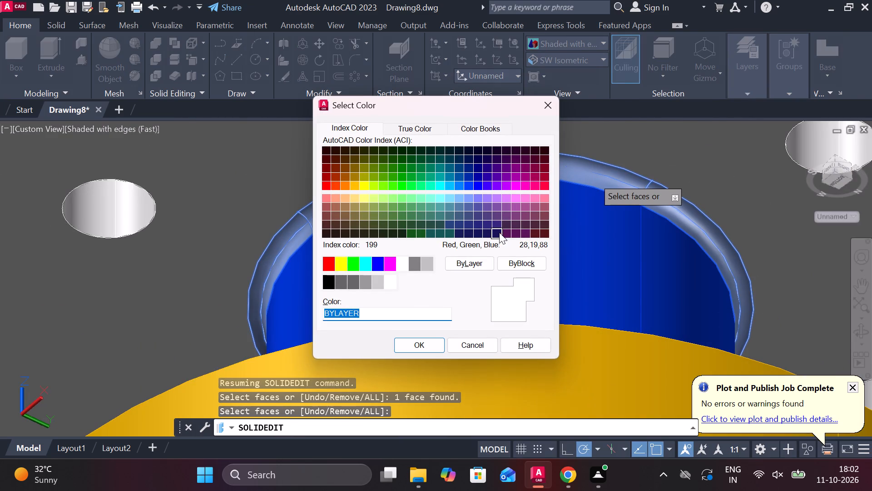
{"action": "left_click", "coordinate": [405, 176]}
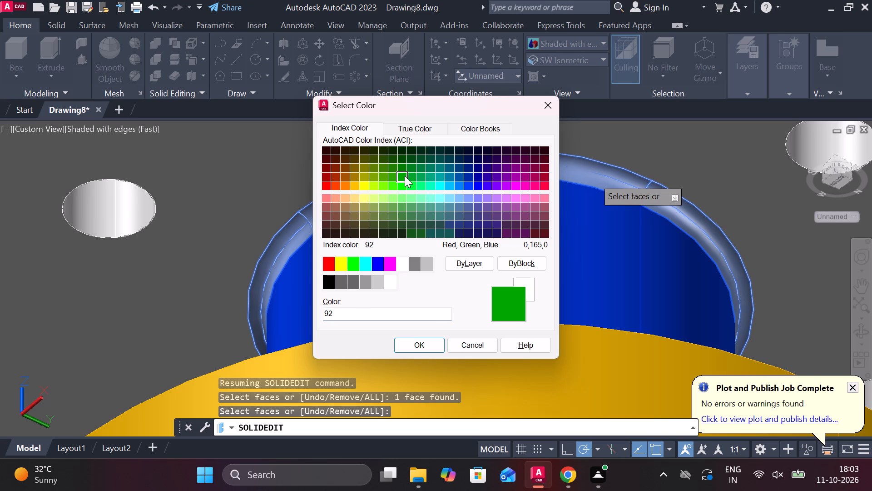
{"action": "left_click", "coordinate": [432, 342]}
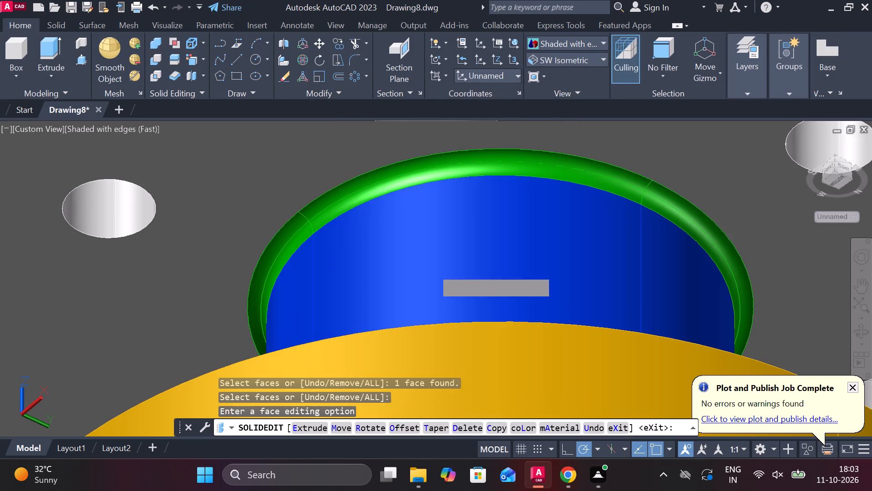
{"action": "key", "text": "Return"}
{"action": "key", "text": "Return"}
Colour the octagonal plate's side faces and underside, and the boss's cylindrical face below the plate, with index colour 41.
{"action": "scroll", "coordinate": [482, 285], "scroll_direction": "down", "scroll_amount": 4}
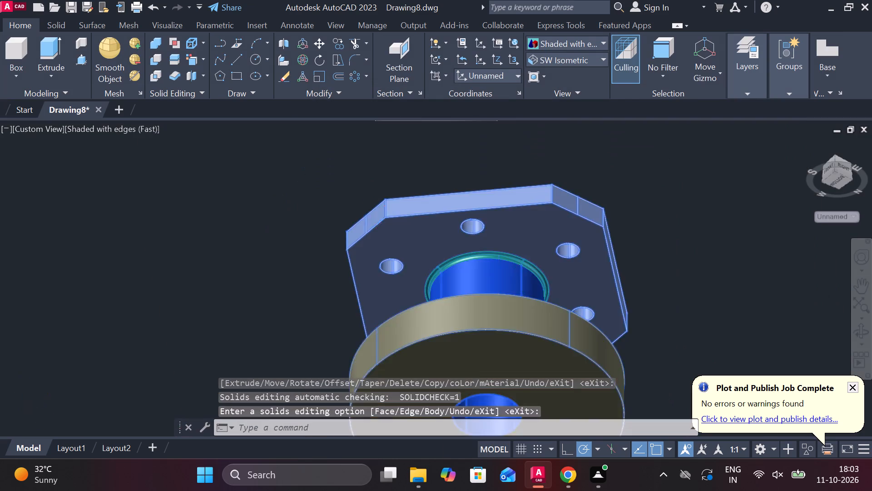
{"action": "scroll", "coordinate": [577, 291], "scroll_direction": "up", "scroll_amount": 1}
{"action": "middle_click_drag", "start_coordinate": [658, 273], "coordinate": [670, 325], "text": "shift"}
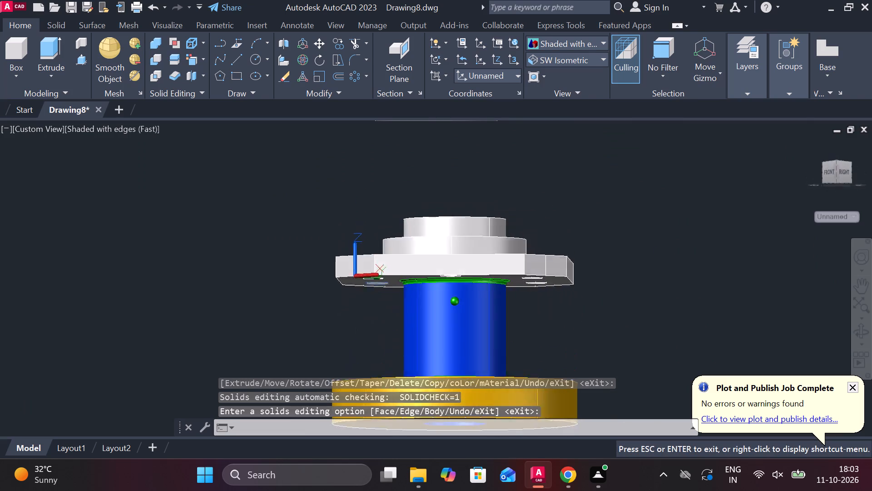
{"action": "middle_click_drag", "start_coordinate": [670, 325], "coordinate": [539, 352], "text": "shift"}
{"action": "middle_click_drag", "start_coordinate": [537, 353], "coordinate": [594, 334]}
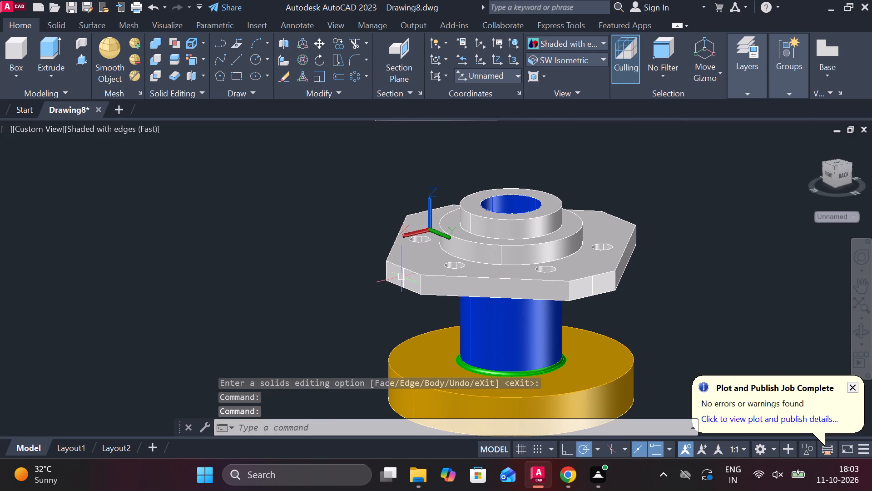
{"action": "left_click", "coordinate": [193, 60]}
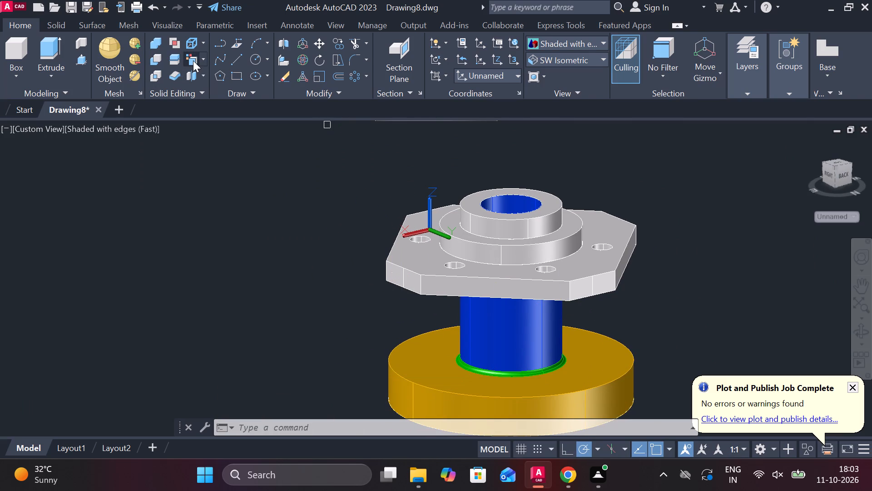
{"action": "left_click", "coordinate": [587, 287]}
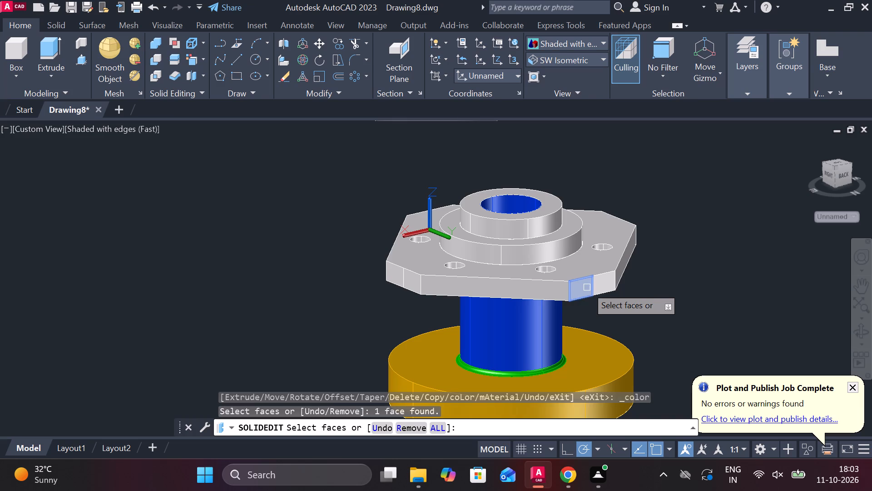
{"action": "left_click", "coordinate": [535, 291]}
{"action": "left_click", "coordinate": [601, 288]}
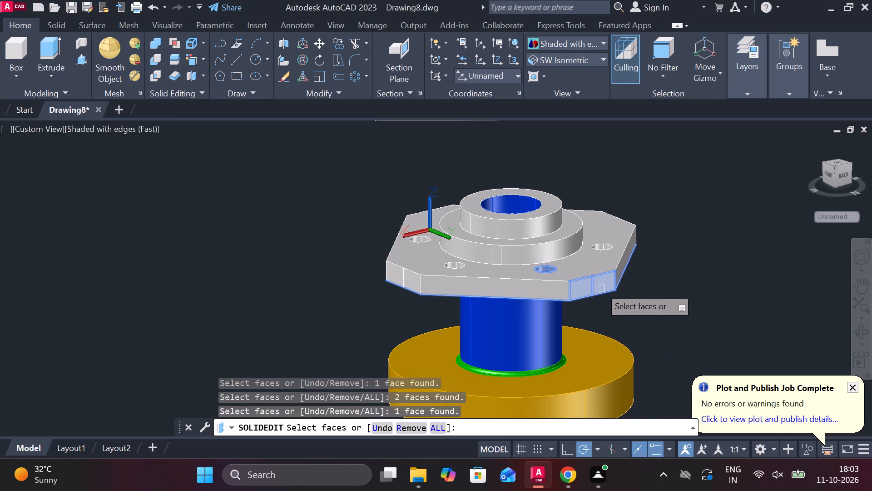
{"action": "left_click", "coordinate": [554, 271], "text": "shift"}
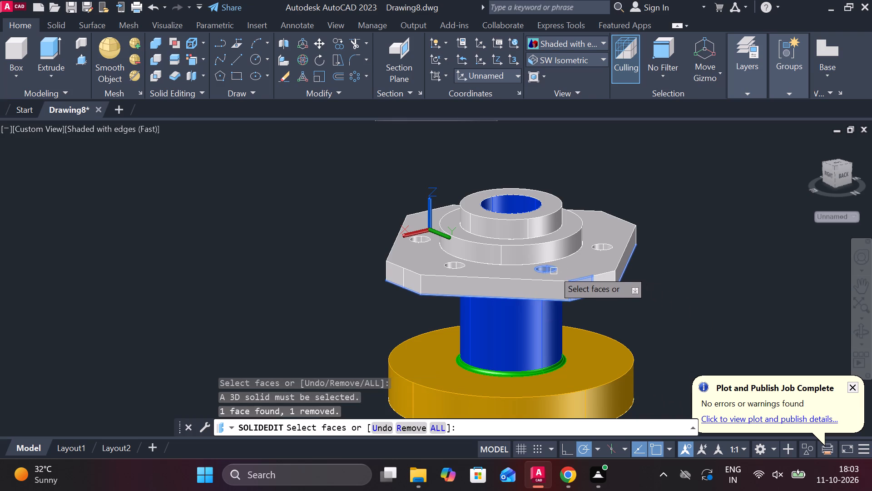
{"action": "left_click", "coordinate": [549, 268], "text": "shift"}
{"action": "scroll", "coordinate": [553, 269], "scroll_direction": "up", "scroll_amount": 3}
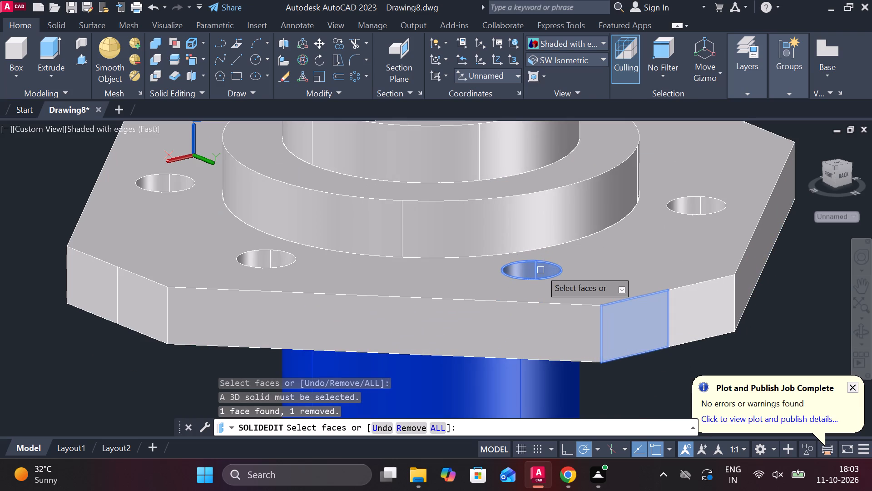
{"action": "left_click", "coordinate": [539, 266], "text": "shift"}
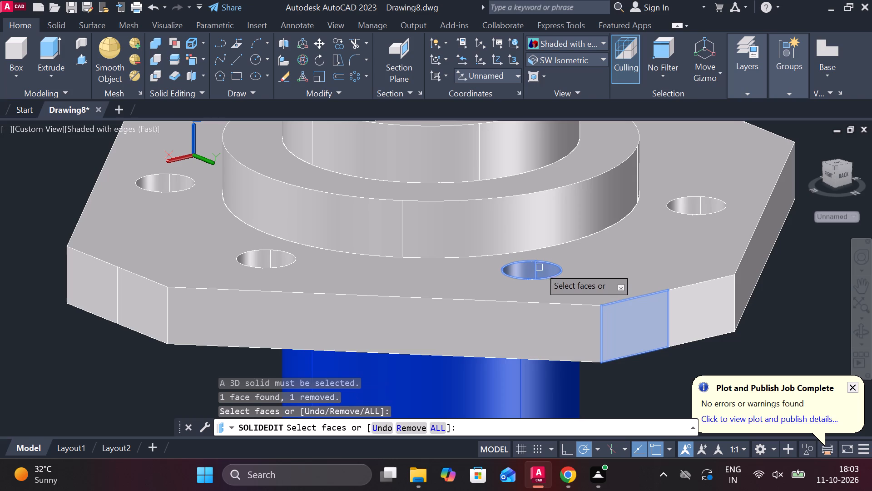
{"action": "left_click", "coordinate": [540, 273]}
{"action": "left_click", "coordinate": [523, 274], "text": "shift"}
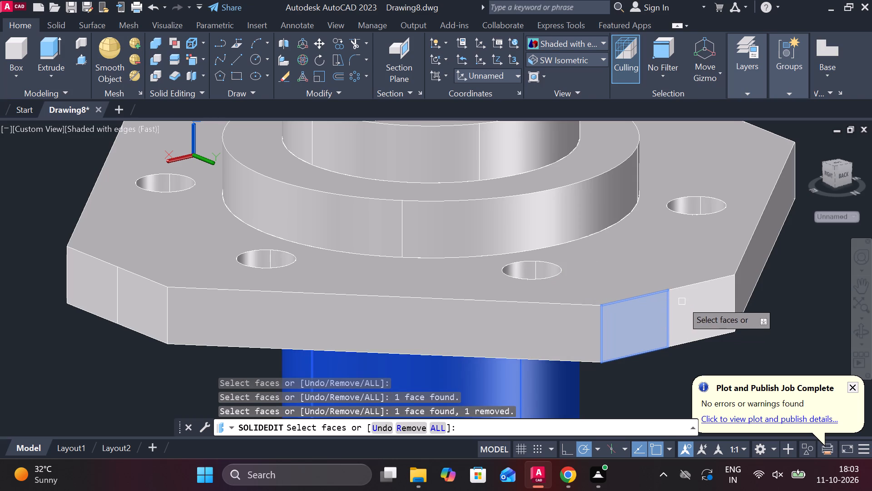
{"action": "left_click", "coordinate": [688, 303]}
{"action": "left_click", "coordinate": [561, 334]}
{"action": "left_click", "coordinate": [525, 336]}
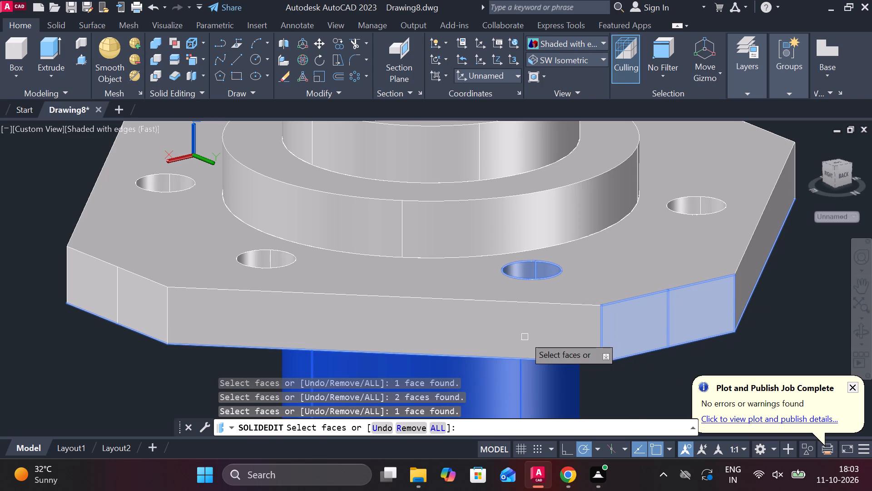
{"action": "scroll", "coordinate": [521, 336], "scroll_direction": "down", "scroll_amount": 1}
{"action": "left_click", "coordinate": [397, 323]}
{"action": "left_click", "coordinate": [291, 320]}
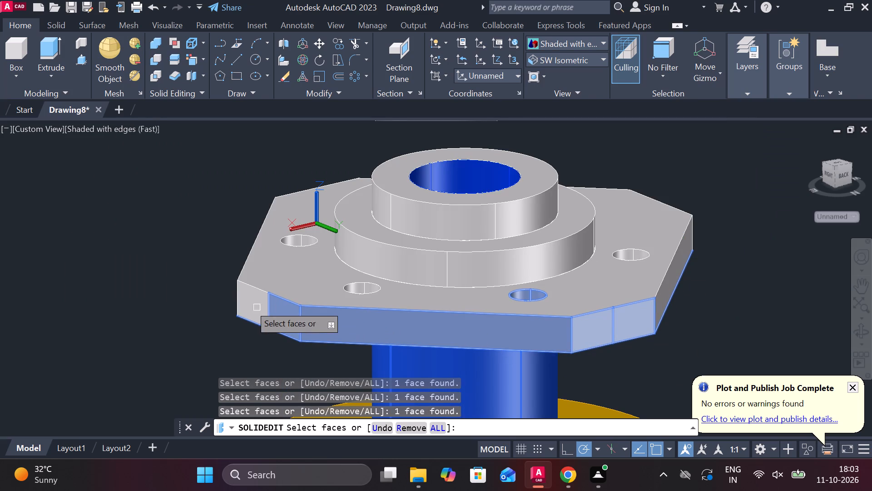
{"action": "left_click", "coordinate": [245, 302]}
{"action": "left_click", "coordinate": [260, 302]}
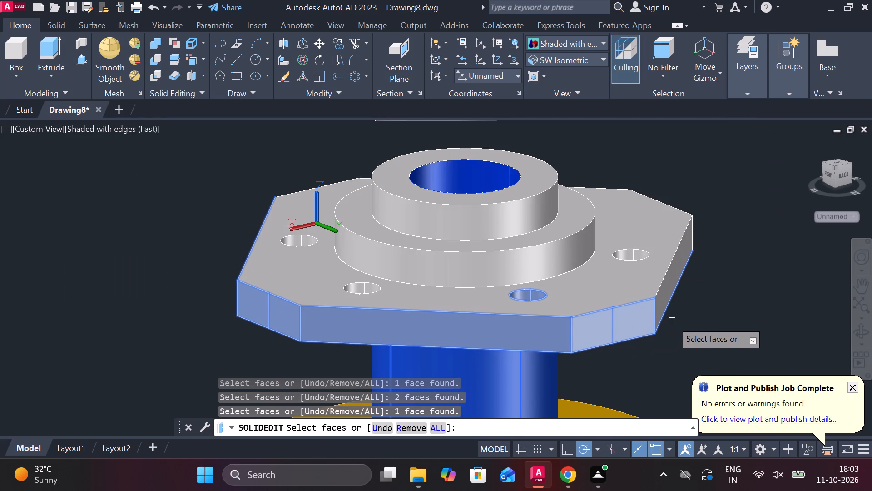
{"action": "middle_click_drag", "start_coordinate": [672, 321], "coordinate": [607, 326], "text": "shift"}
{"action": "left_click", "coordinate": [585, 339]}
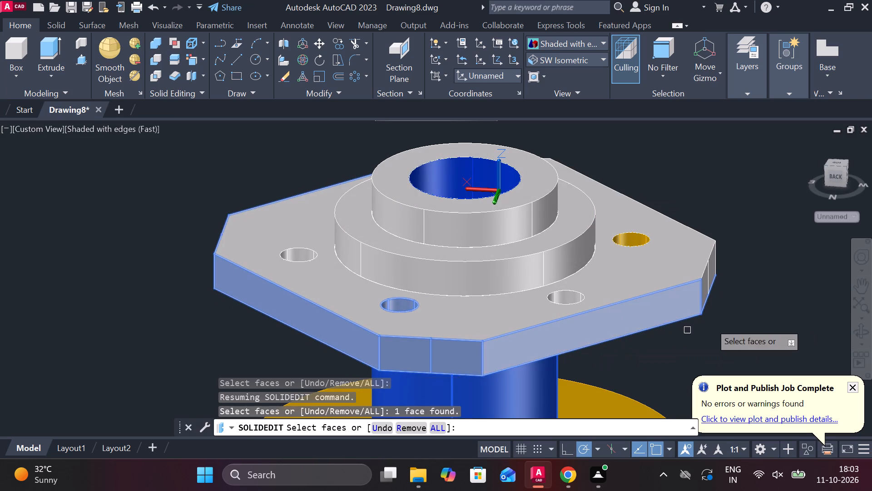
{"action": "middle_click_drag", "start_coordinate": [727, 316], "coordinate": [673, 326], "text": "shift"}
{"action": "left_click", "coordinate": [633, 358]}
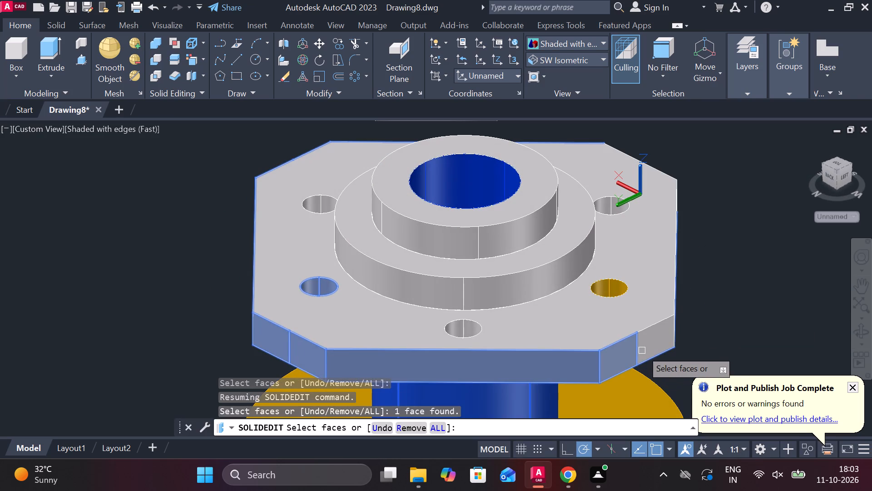
{"action": "left_click", "coordinate": [653, 346]}
{"action": "middle_click_drag", "start_coordinate": [666, 341], "coordinate": [626, 340], "text": "shift"}
{"action": "left_click", "coordinate": [621, 335]}
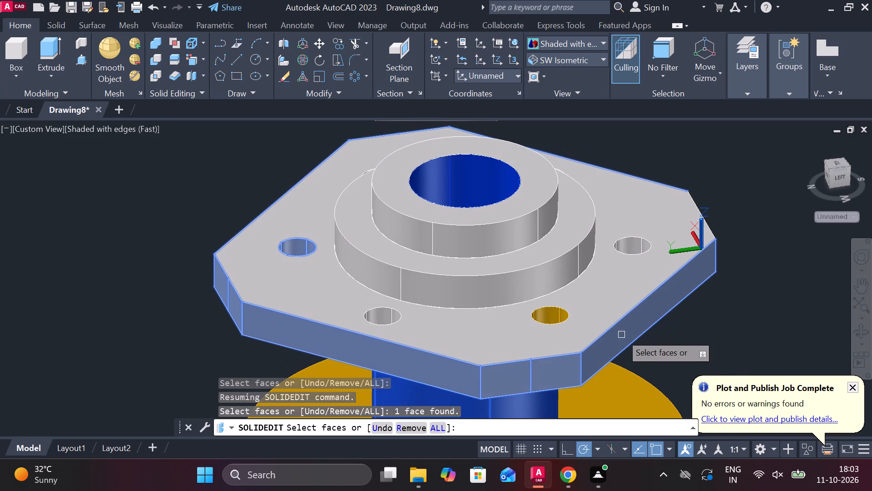
{"action": "middle_click_drag", "start_coordinate": [724, 301], "coordinate": [608, 320], "text": "shift"}
{"action": "middle_click_drag", "start_coordinate": [638, 328], "coordinate": [661, 256]}
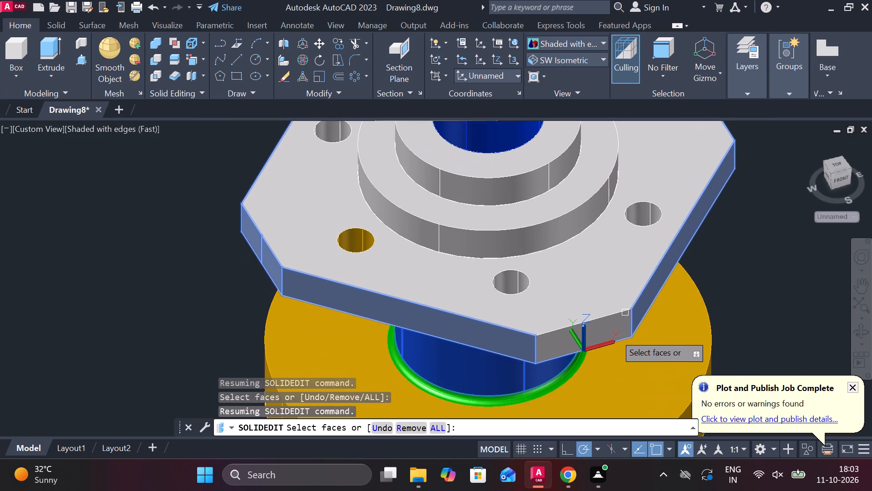
{"action": "scroll", "coordinate": [615, 335], "scroll_direction": "up", "scroll_amount": 1}
{"action": "left_click", "coordinate": [610, 336]}
{"action": "left_click", "coordinate": [540, 349]}
{"action": "scroll", "coordinate": [664, 320], "scroll_direction": "down", "scroll_amount": 2}
{"action": "middle_click_drag", "start_coordinate": [726, 256], "coordinate": [628, 192], "text": "shift"}
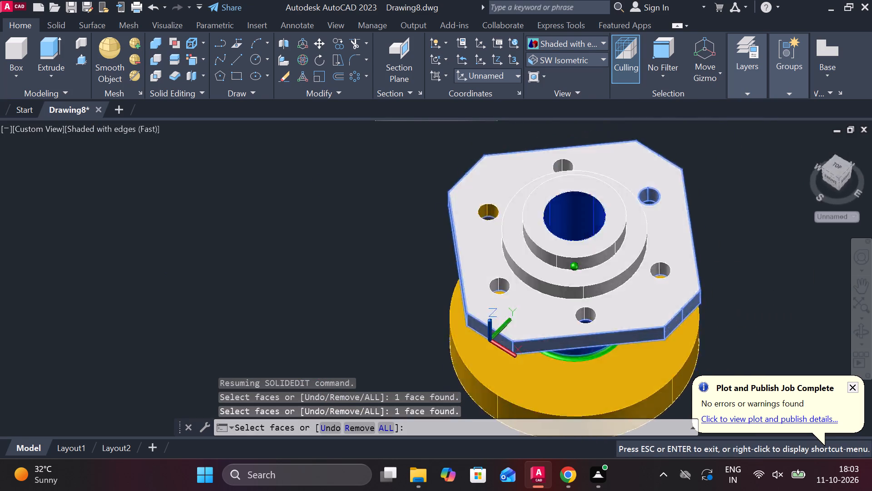
{"action": "middle_click_drag", "start_coordinate": [628, 192], "coordinate": [600, 138], "text": "shift"}
{"action": "left_click", "coordinate": [617, 190], "text": "shift"}
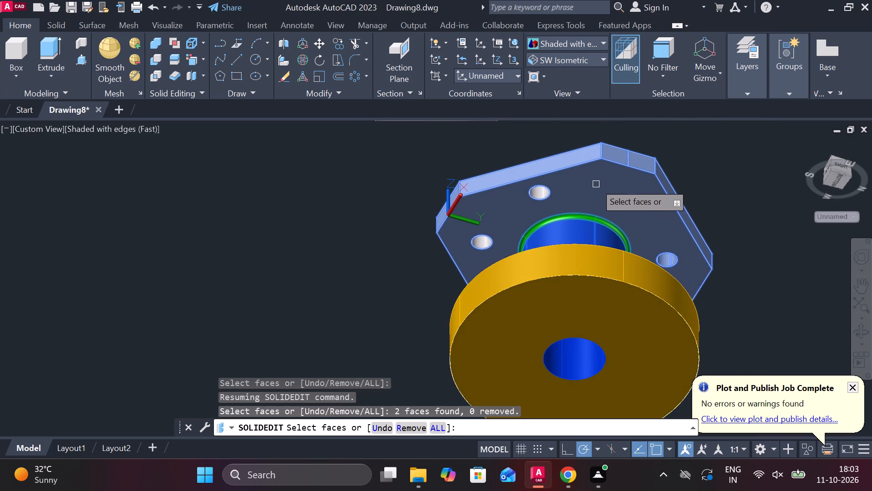
{"action": "left_click", "coordinate": [595, 183], "text": "shift"}
{"action": "left_click", "coordinate": [488, 202], "text": "shift"}
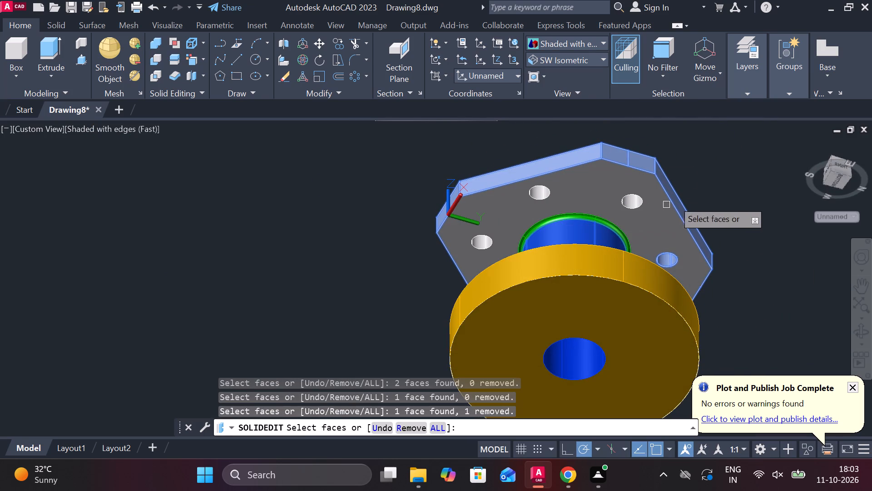
{"action": "middle_click_drag", "start_coordinate": [690, 198], "coordinate": [633, 321], "text": "shift"}
{"action": "scroll", "coordinate": [659, 277], "scroll_direction": "up", "scroll_amount": 3}
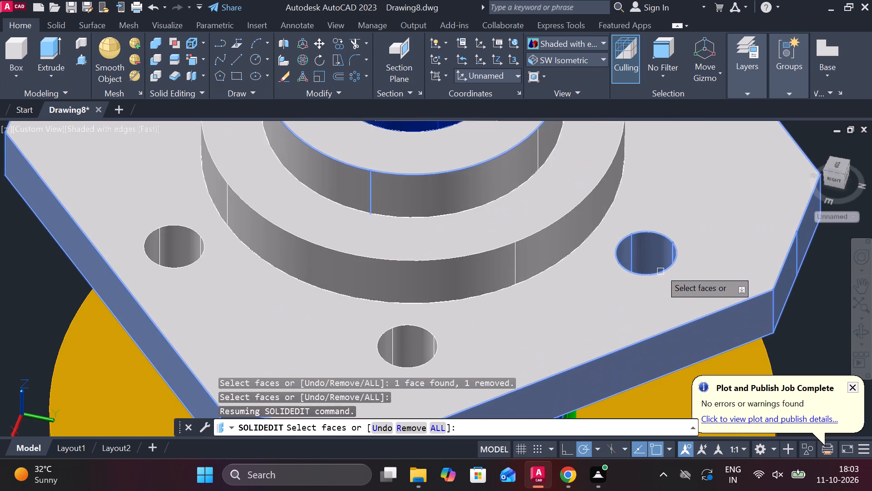
{"action": "left_click", "coordinate": [653, 262], "text": "shift"}
{"action": "left_click", "coordinate": [660, 246], "text": "shift"}
{"action": "scroll", "coordinate": [660, 251], "scroll_direction": "down", "scroll_amount": 1}
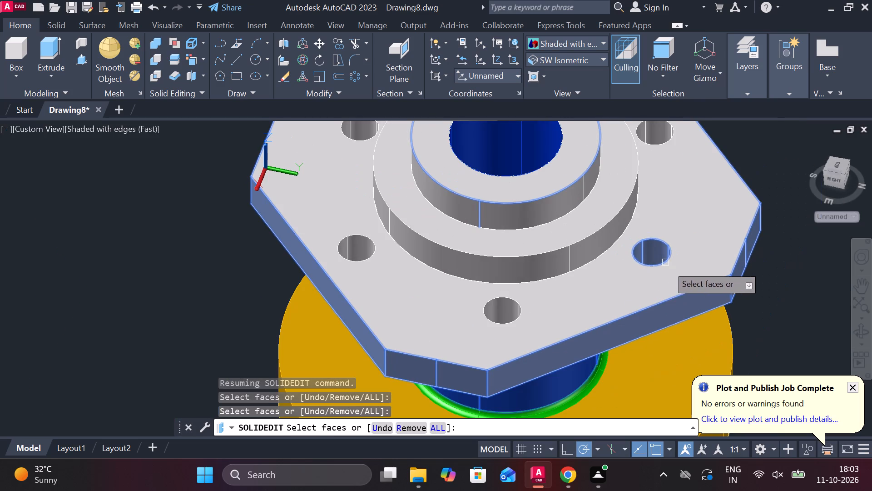
{"action": "middle_click_drag", "start_coordinate": [668, 270], "coordinate": [612, 271]}
{"action": "middle_click_drag", "start_coordinate": [725, 267], "coordinate": [669, 270]}
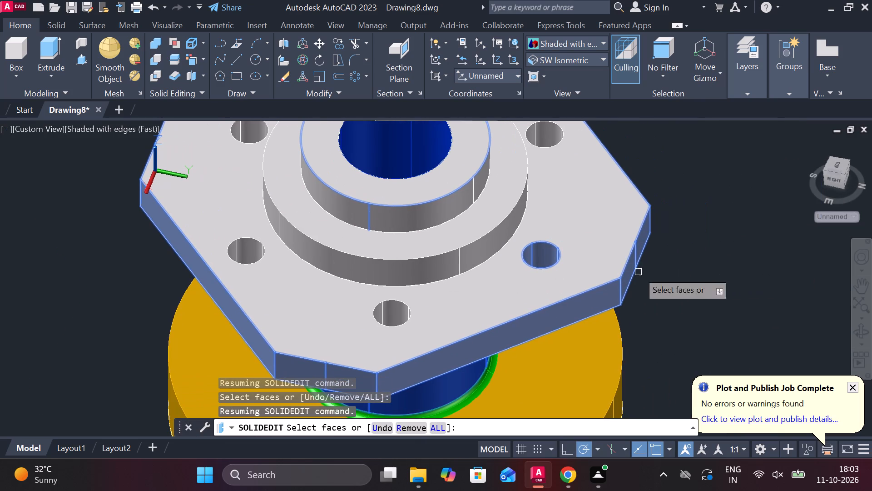
{"action": "left_click", "coordinate": [557, 251]}
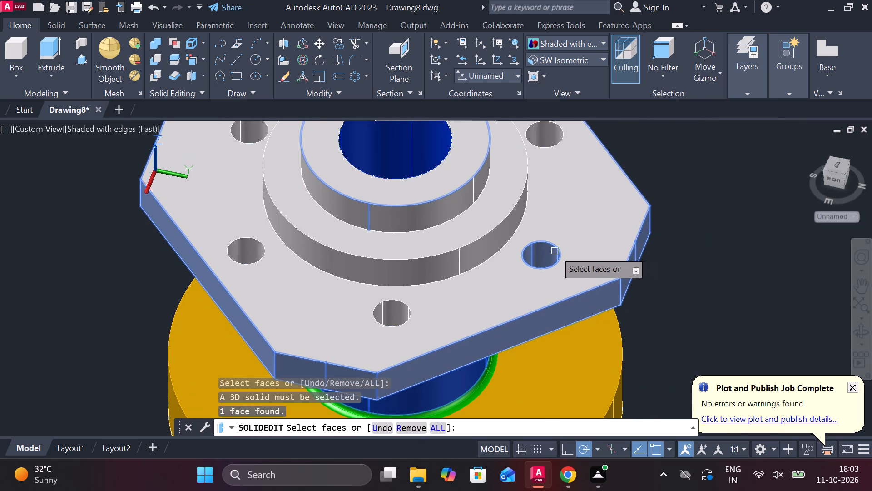
{"action": "scroll", "coordinate": [550, 251], "scroll_direction": "up", "scroll_amount": 2}
{"action": "left_click", "coordinate": [544, 250], "text": "shift"}
{"action": "left_click", "coordinate": [512, 258], "text": "shift"}
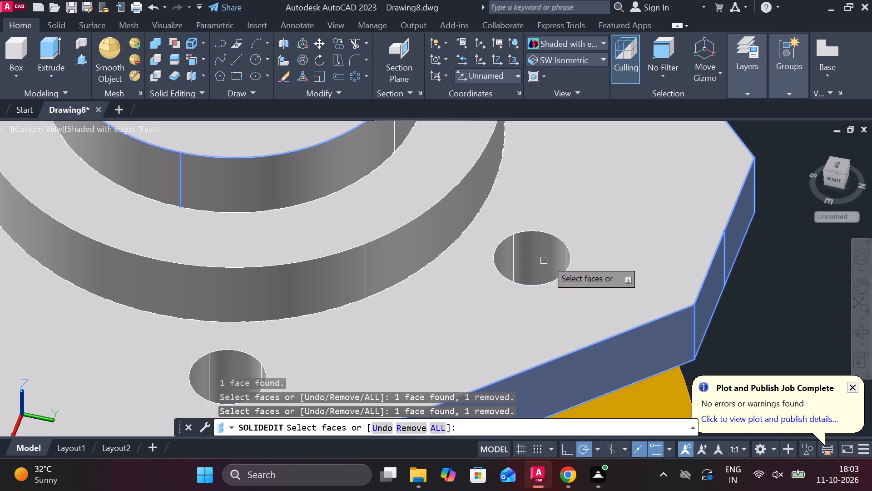
{"action": "scroll", "coordinate": [547, 260], "scroll_direction": "down", "scroll_amount": 2}
{"action": "key", "text": "Return"}
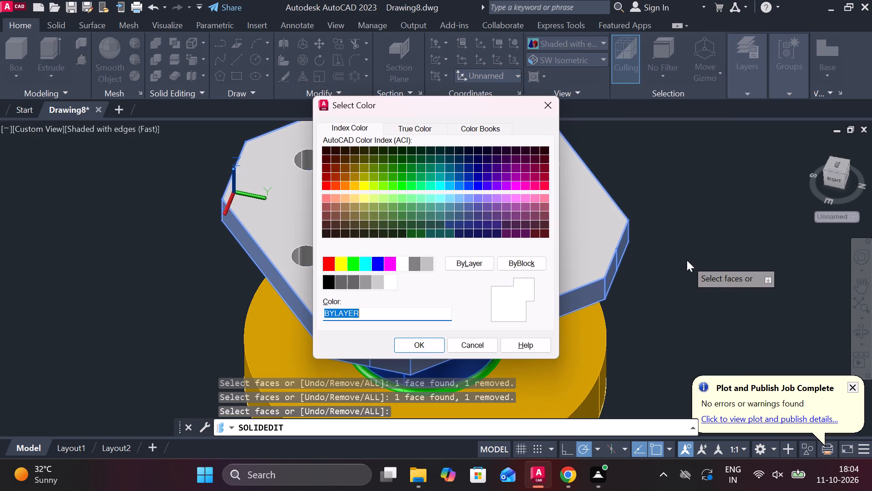
{"action": "left_click", "coordinate": [350, 194]}
{"action": "left_click", "coordinate": [417, 353]}
{"action": "left_click", "coordinate": [422, 341]}
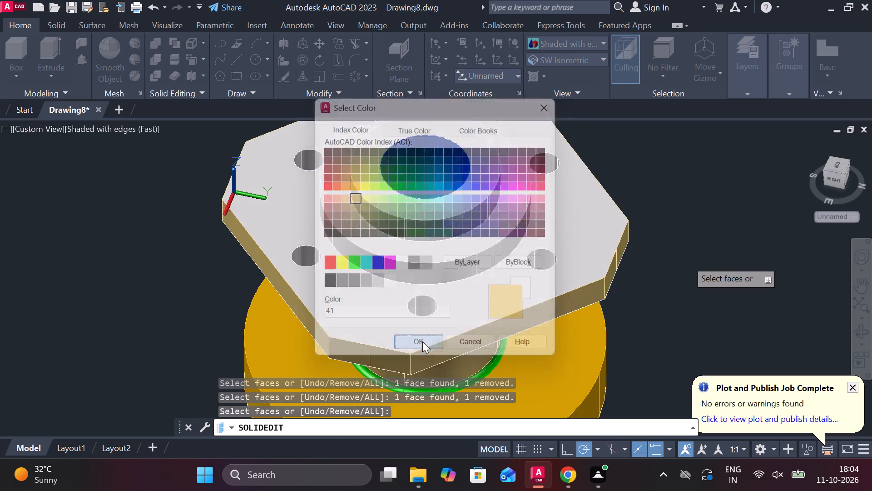
{"action": "key", "text": "Return"}
{"action": "key", "text": "Return"}
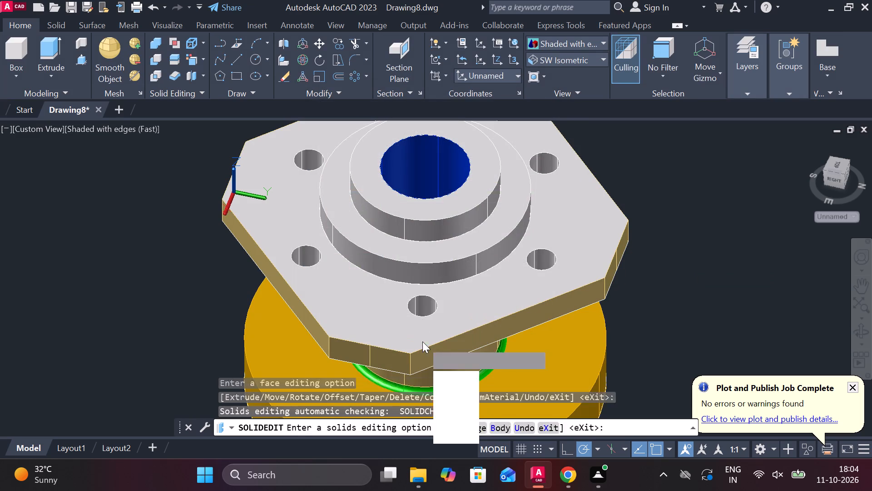
Examine the recoloured octagonal plate and the boss from the side and from below.
{"action": "scroll", "coordinate": [493, 327], "scroll_direction": "down", "scroll_amount": 2}
{"action": "middle_click_drag", "start_coordinate": [567, 321], "coordinate": [531, 234], "text": "shift"}
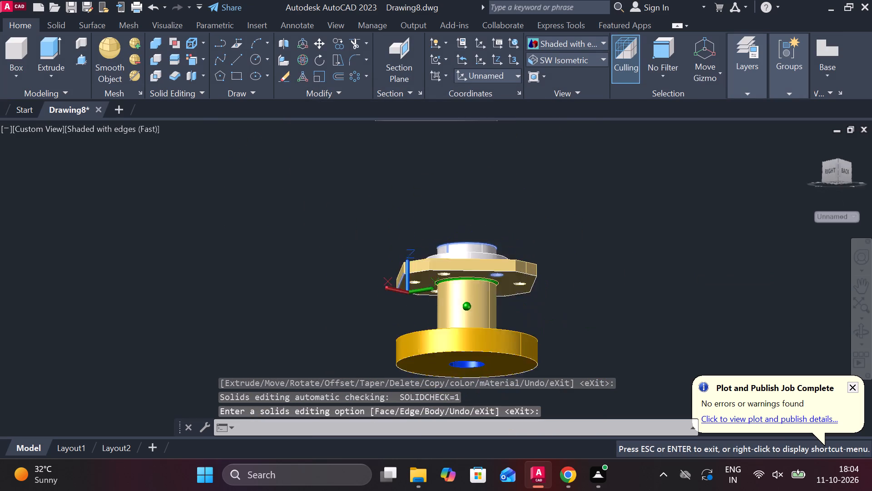
{"action": "middle_click_drag", "start_coordinate": [531, 234], "coordinate": [521, 229], "text": "shift"}
{"action": "scroll", "coordinate": [507, 280], "scroll_direction": "up", "scroll_amount": 3}
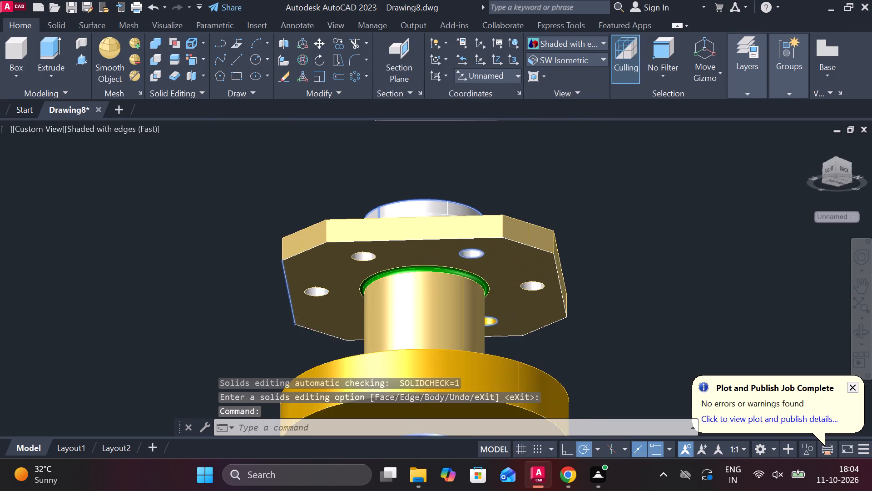
{"action": "scroll", "coordinate": [507, 280], "scroll_direction": "up", "scroll_amount": 1}
{"action": "scroll", "coordinate": [520, 278], "scroll_direction": "down", "scroll_amount": 1}
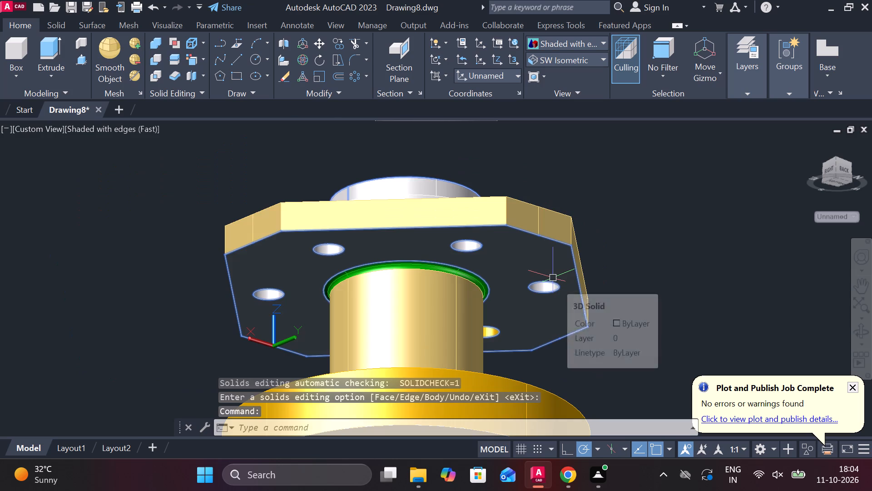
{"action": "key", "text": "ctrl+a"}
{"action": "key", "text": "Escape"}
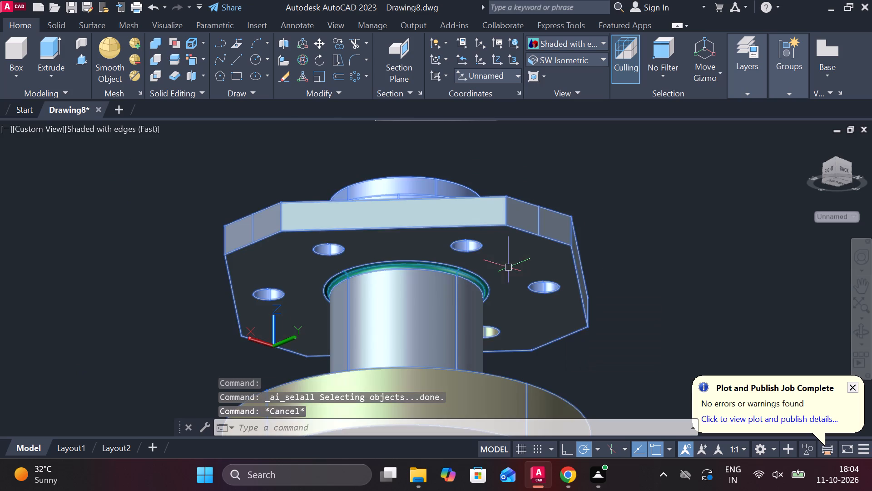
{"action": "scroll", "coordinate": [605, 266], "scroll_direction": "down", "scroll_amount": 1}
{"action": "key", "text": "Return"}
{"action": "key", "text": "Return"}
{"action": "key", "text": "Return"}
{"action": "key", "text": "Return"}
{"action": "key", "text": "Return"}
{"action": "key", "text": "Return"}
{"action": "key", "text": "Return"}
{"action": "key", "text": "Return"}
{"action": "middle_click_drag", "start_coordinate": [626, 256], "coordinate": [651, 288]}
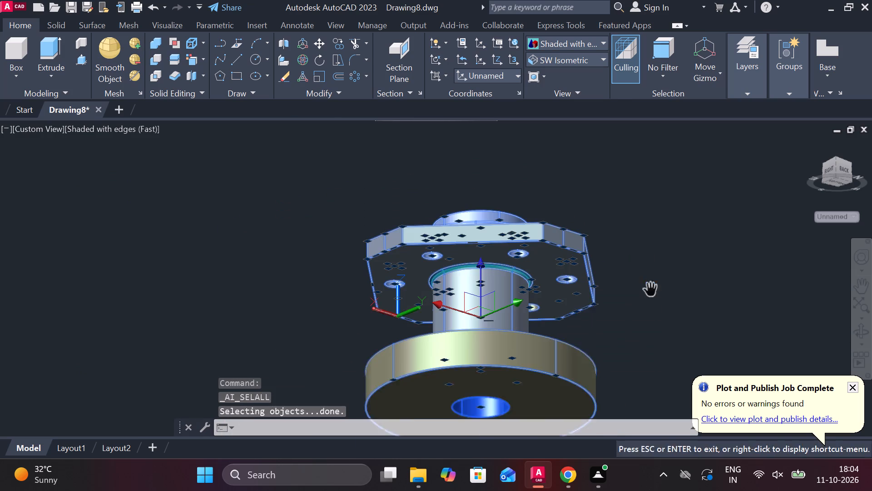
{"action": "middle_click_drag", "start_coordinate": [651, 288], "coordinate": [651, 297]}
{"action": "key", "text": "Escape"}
Colour the inner faces of the six bolt holes in the octagonal plate with index colour 12.
{"action": "middle_click_drag", "start_coordinate": [648, 297], "coordinate": [651, 347], "text": "shift"}
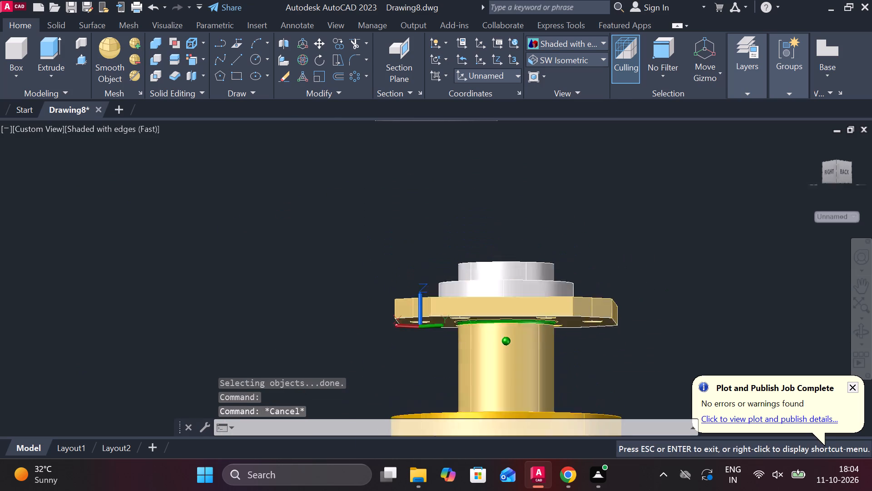
{"action": "middle_click_drag", "start_coordinate": [651, 347], "coordinate": [614, 291], "text": "shift"}
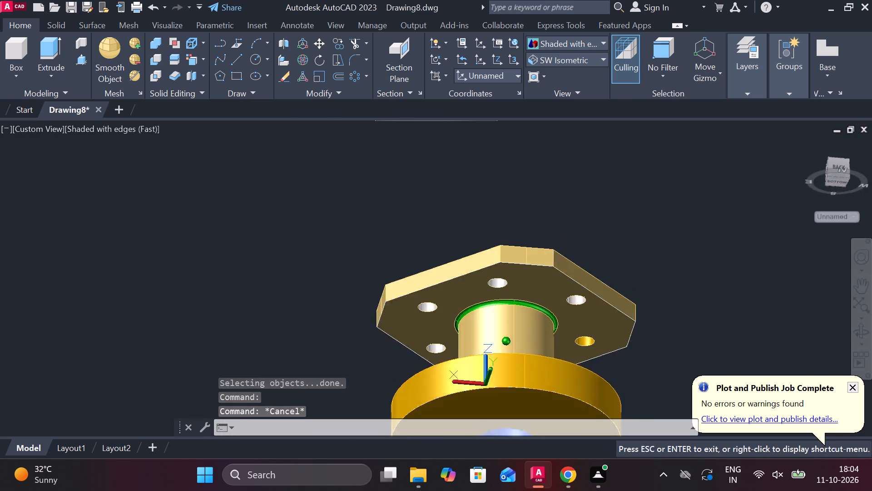
{"action": "middle_click_drag", "start_coordinate": [614, 291], "coordinate": [530, 383], "text": "shift"}
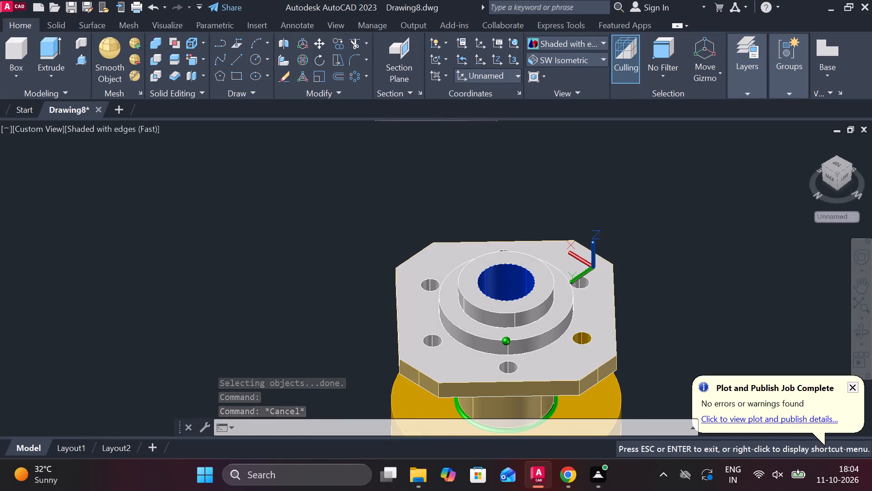
{"action": "left_click", "coordinate": [193, 59]}
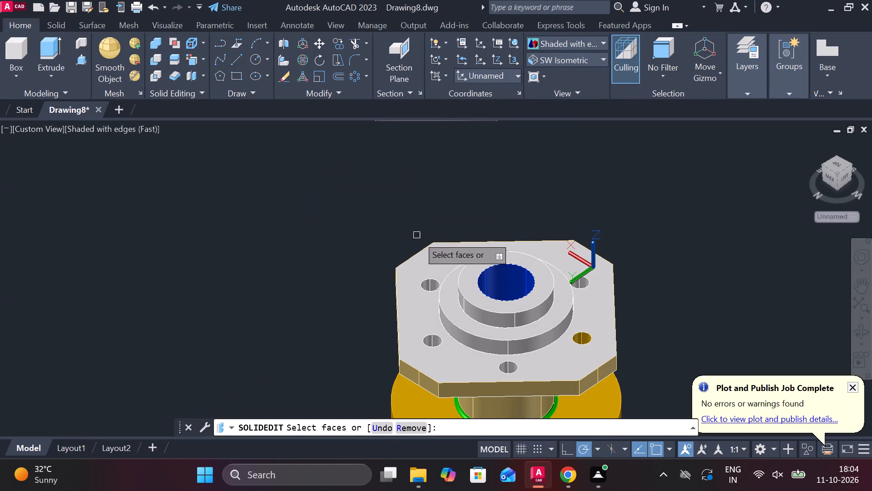
{"action": "scroll", "coordinate": [419, 239], "scroll_direction": "up", "scroll_amount": 3}
{"action": "left_click", "coordinate": [445, 371]}
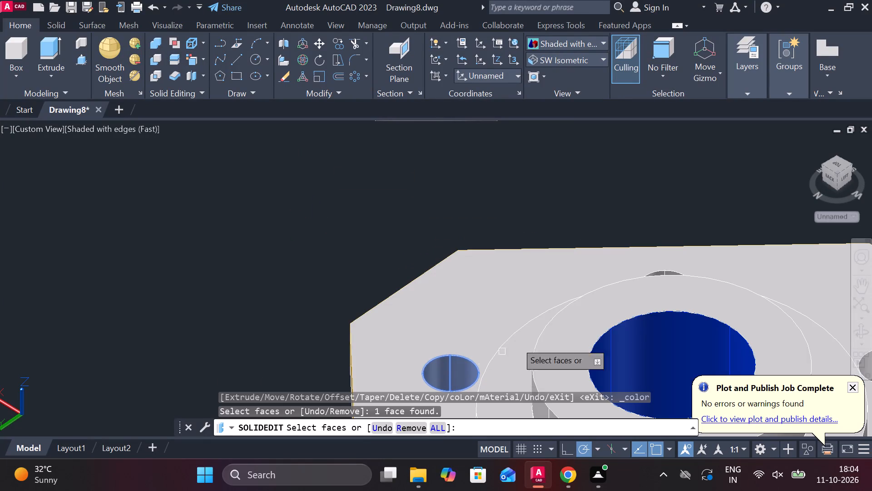
{"action": "middle_click_drag", "start_coordinate": [575, 286], "coordinate": [503, 142]}
{"action": "middle_click_drag", "start_coordinate": [386, 342], "coordinate": [429, 246]}
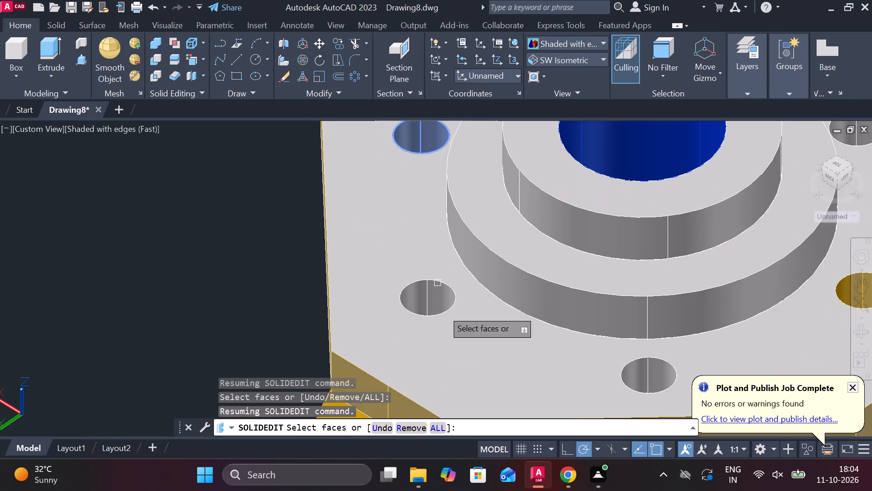
{"action": "scroll", "coordinate": [436, 329], "scroll_direction": "up", "scroll_amount": 3}
{"action": "left_click", "coordinate": [397, 240]}
{"action": "scroll", "coordinate": [397, 240], "scroll_direction": "down", "scroll_amount": 3}
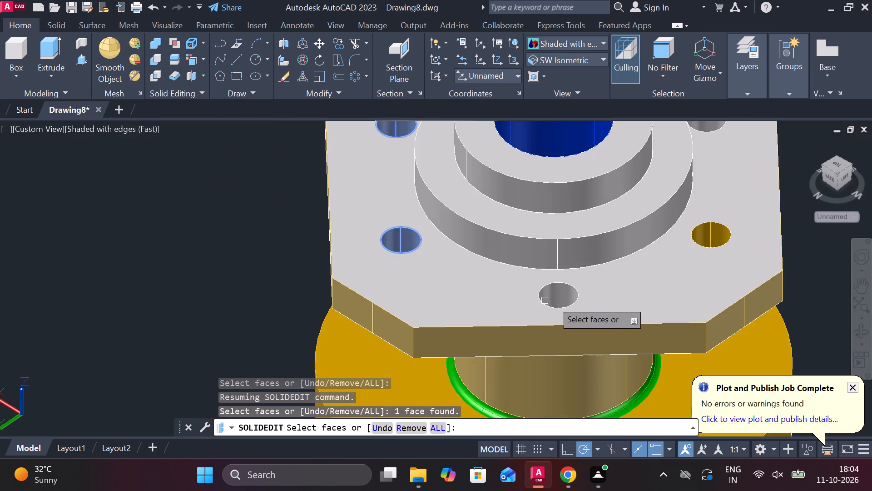
{"action": "scroll", "coordinate": [559, 301], "scroll_direction": "up", "scroll_amount": 7}
{"action": "left_click", "coordinate": [556, 269]}
{"action": "scroll", "coordinate": [550, 278], "scroll_direction": "down", "scroll_amount": 4}
{"action": "scroll", "coordinate": [656, 274], "scroll_direction": "down", "scroll_amount": 3}
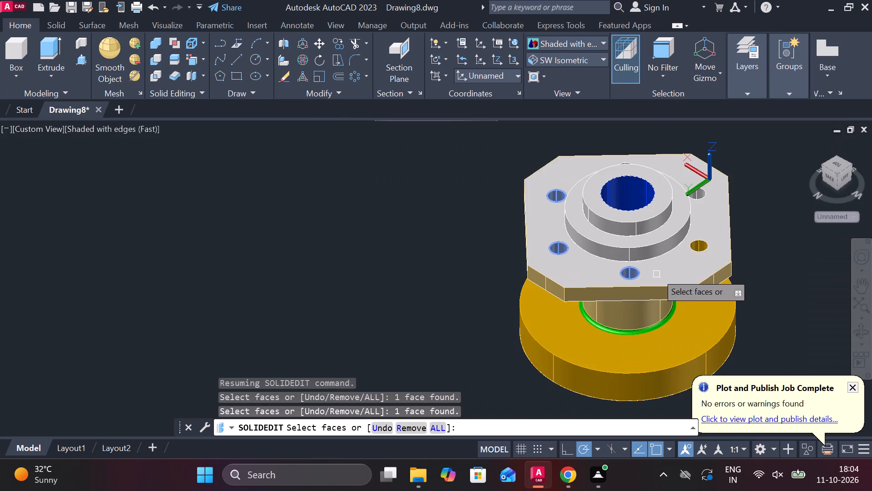
{"action": "scroll", "coordinate": [698, 246], "scroll_direction": "up", "scroll_amount": 7}
{"action": "left_click", "coordinate": [649, 267]}
{"action": "scroll", "coordinate": [649, 267], "scroll_direction": "down", "scroll_amount": 3}
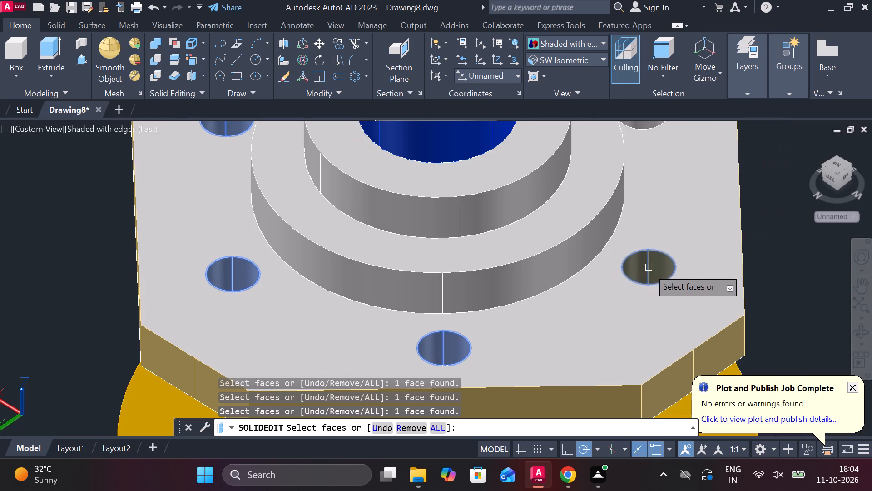
{"action": "middle_click_drag", "start_coordinate": [674, 213], "coordinate": [637, 280]}
{"action": "scroll", "coordinate": [587, 186], "scroll_direction": "up", "scroll_amount": 3}
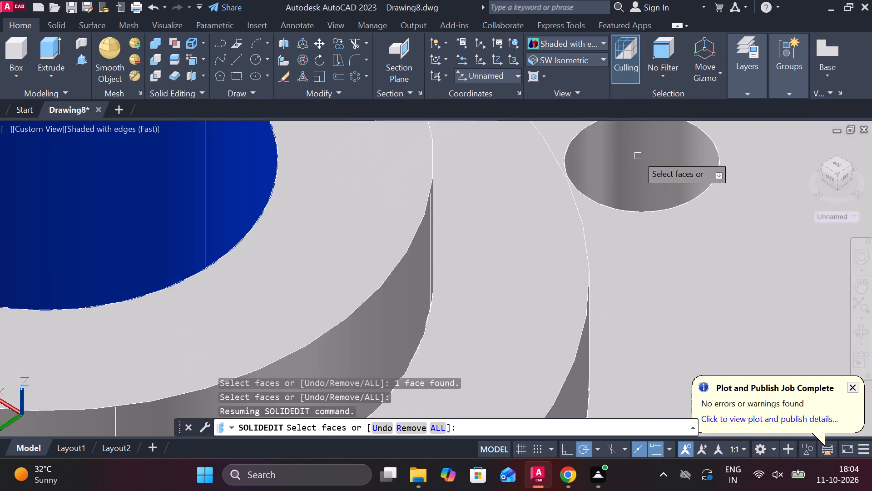
{"action": "left_click", "coordinate": [638, 155]}
{"action": "scroll", "coordinate": [638, 155], "scroll_direction": "down", "scroll_amount": 4}
{"action": "middle_click_drag", "start_coordinate": [642, 172], "coordinate": [620, 292]}
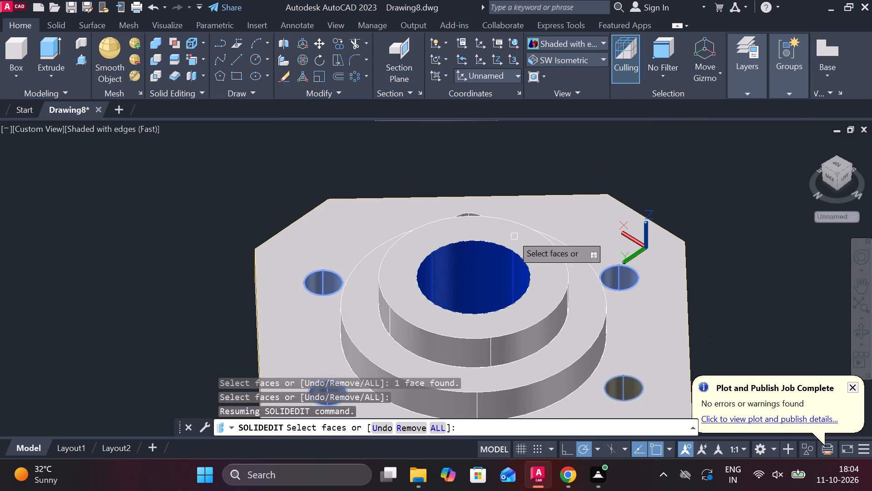
{"action": "scroll", "coordinate": [483, 195], "scroll_direction": "up", "scroll_amount": 2}
{"action": "scroll", "coordinate": [448, 210], "scroll_direction": "up", "scroll_amount": 3}
{"action": "scroll", "coordinate": [445, 258], "scroll_direction": "up", "scroll_amount": 3}
{"action": "left_click", "coordinate": [469, 355]}
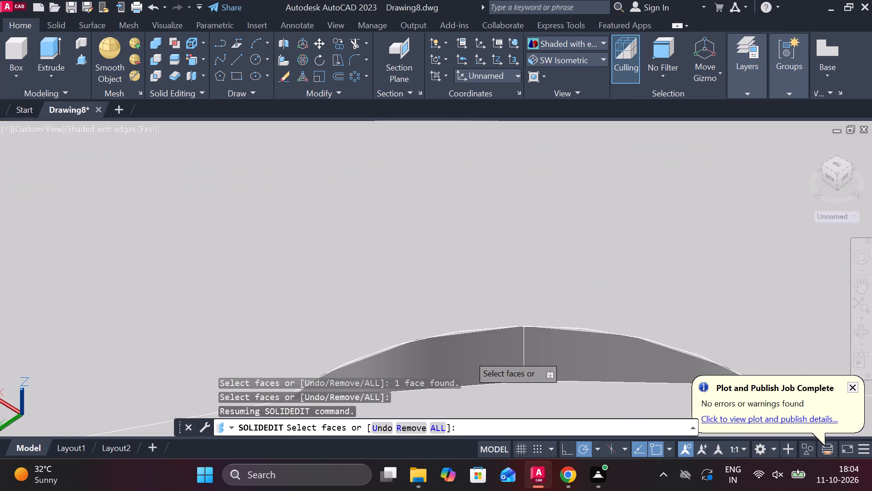
{"action": "key", "text": "Return"}
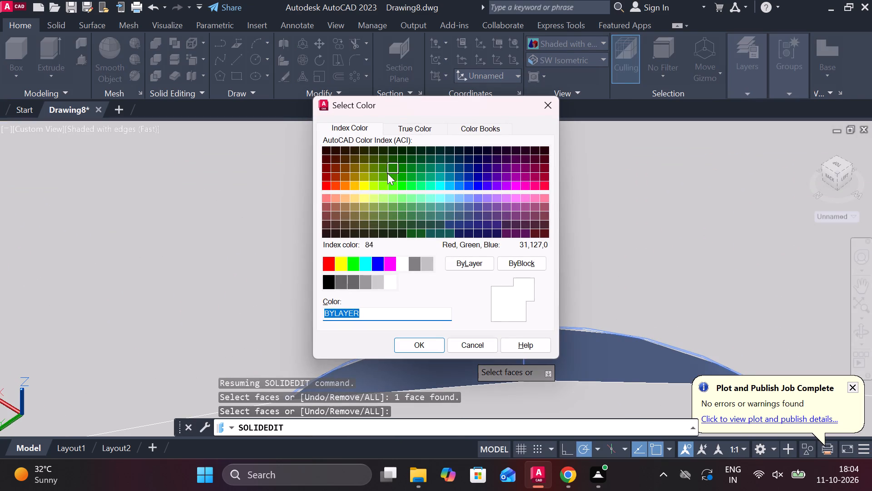
{"action": "left_click", "coordinate": [328, 175]}
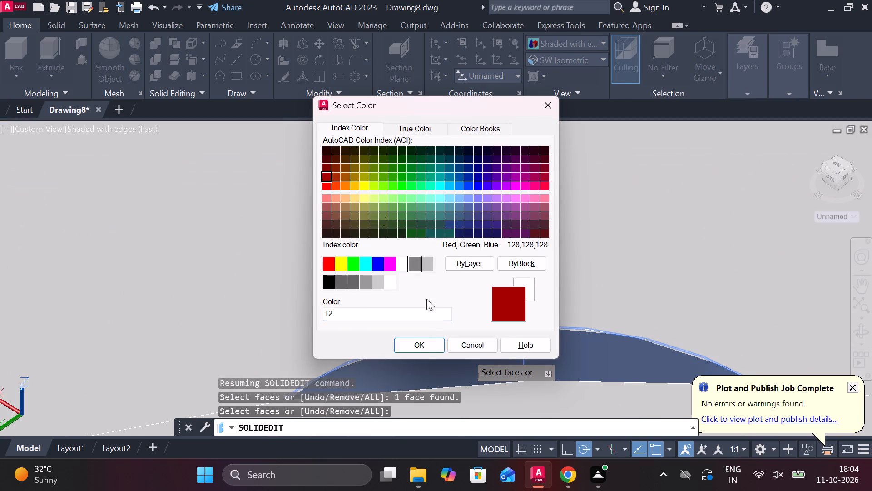
{"action": "left_click", "coordinate": [429, 343]}
{"action": "key", "text": "Return"}
{"action": "key", "text": "Return"}
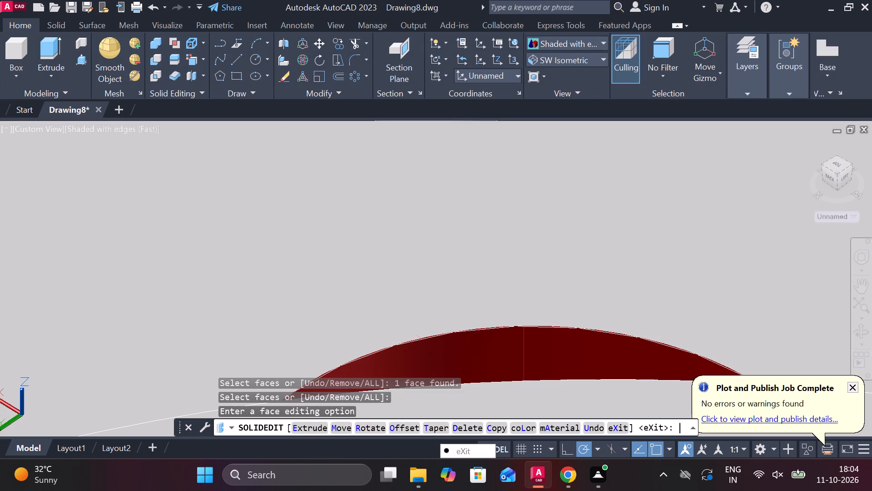
Examine the recoloured bolt holes and the whole part from below and from above.
{"action": "scroll", "coordinate": [429, 343], "scroll_direction": "down", "scroll_amount": 3}
{"action": "scroll", "coordinate": [520, 325], "scroll_direction": "down", "scroll_amount": 5}
{"action": "middle_click_drag", "start_coordinate": [577, 336], "coordinate": [528, 275]}
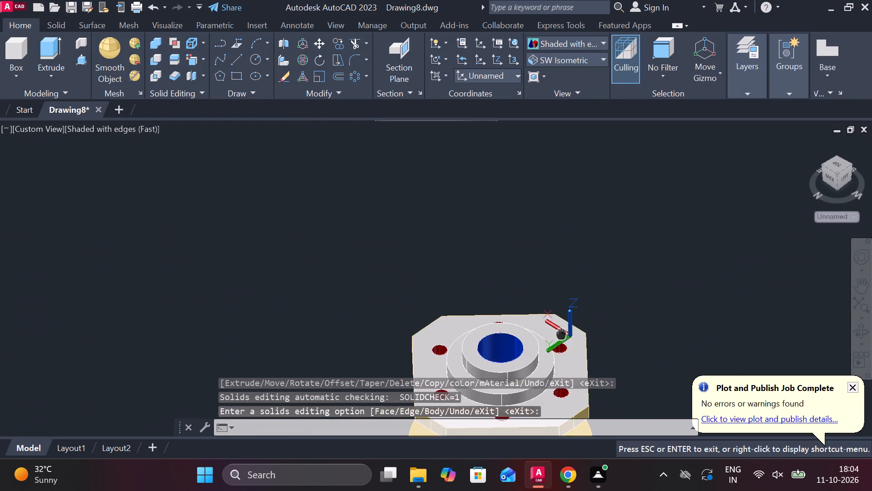
{"action": "middle_click_drag", "start_coordinate": [528, 275], "coordinate": [512, 237]}
{"action": "middle_click_drag", "start_coordinate": [656, 349], "coordinate": [594, 233], "text": "shift"}
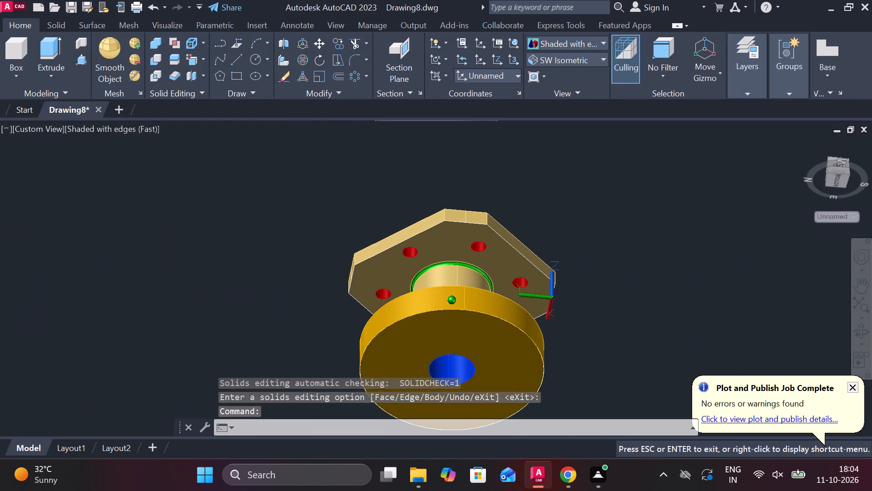
{"action": "middle_click", "coordinate": [594, 233], "text": "shift"}
{"action": "middle_click", "coordinate": [593, 230], "text": "shift"}
{"action": "middle_click_drag", "start_coordinate": [593, 230], "coordinate": [590, 293], "text": "shift"}
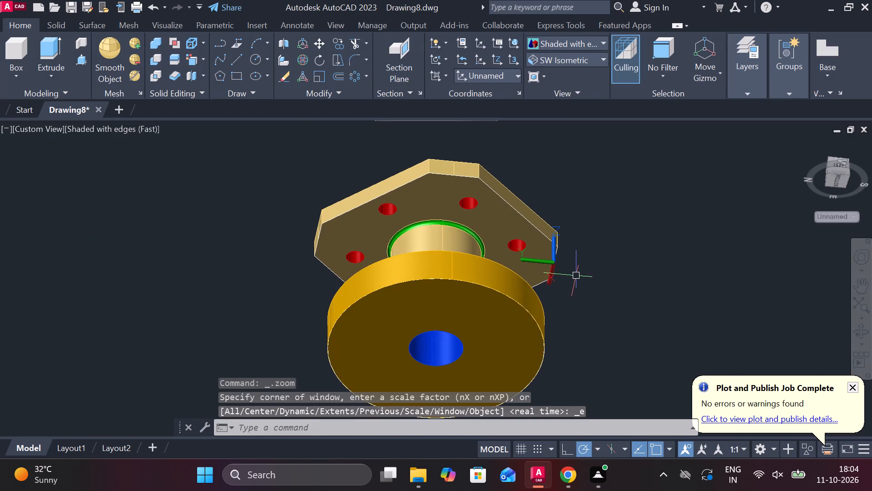
{"action": "middle_click_drag", "start_coordinate": [589, 298], "coordinate": [594, 336], "text": "shift"}
{"action": "middle_click_drag", "start_coordinate": [574, 243], "coordinate": [588, 349], "text": "shift"}
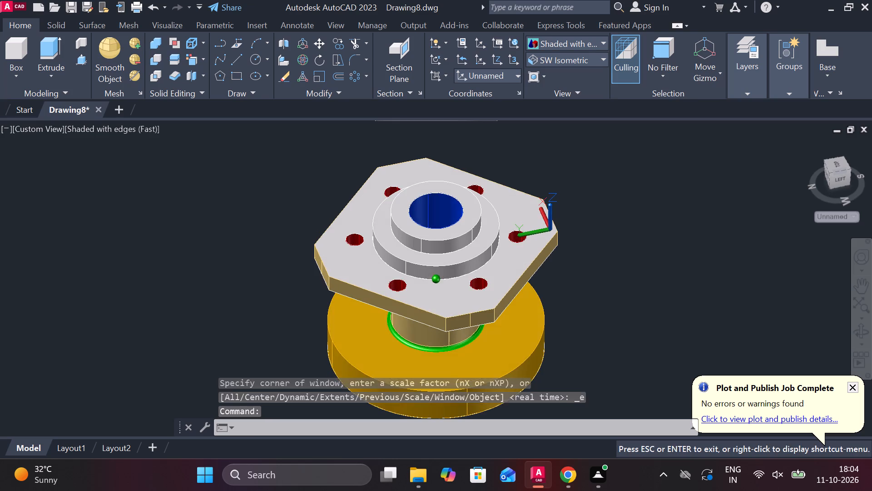
Colour the octagonal plate's top face with index colour 190.
{"action": "scroll", "coordinate": [541, 227], "scroll_direction": "up", "scroll_amount": 1}
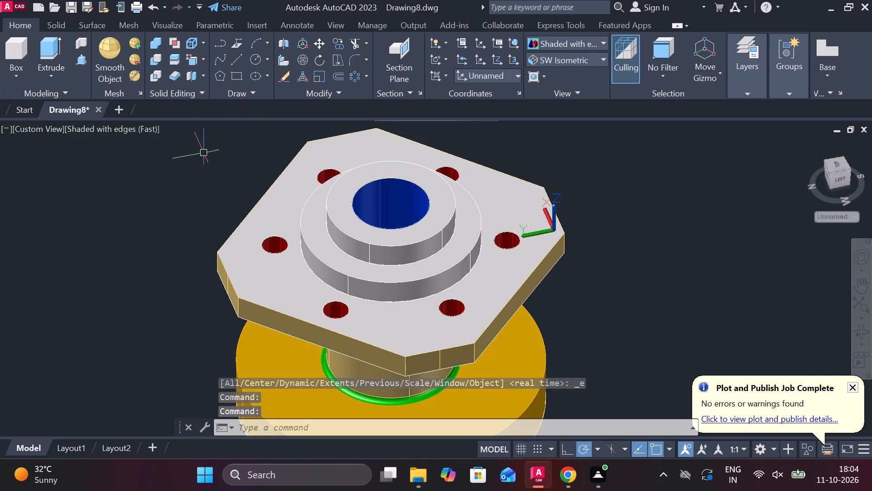
{"action": "left_click", "coordinate": [188, 60]}
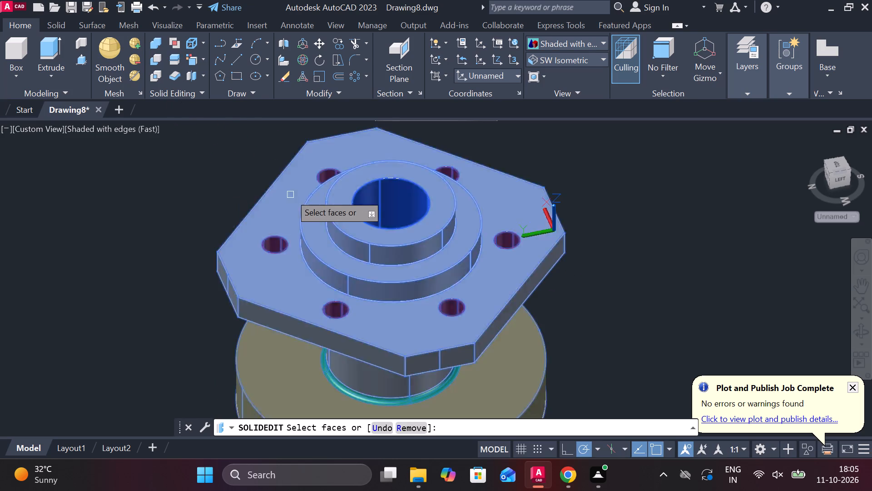
{"action": "left_click", "coordinate": [290, 194]}
{"action": "key", "text": "Return"}
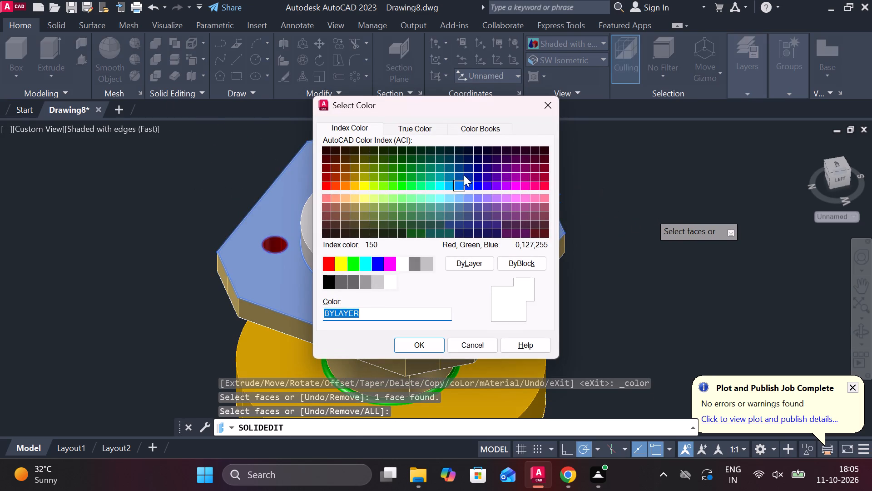
{"action": "left_click", "coordinate": [498, 191]}
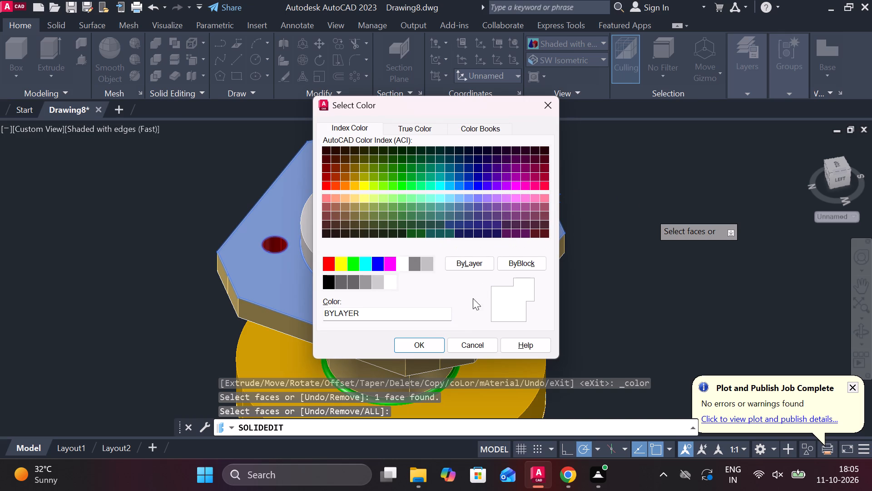
{"action": "left_click", "coordinate": [494, 186]}
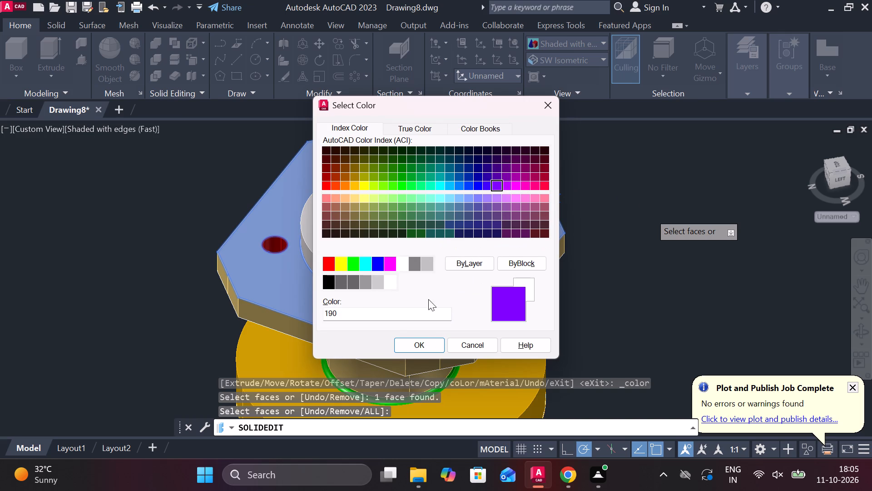
{"action": "left_click", "coordinate": [408, 343]}
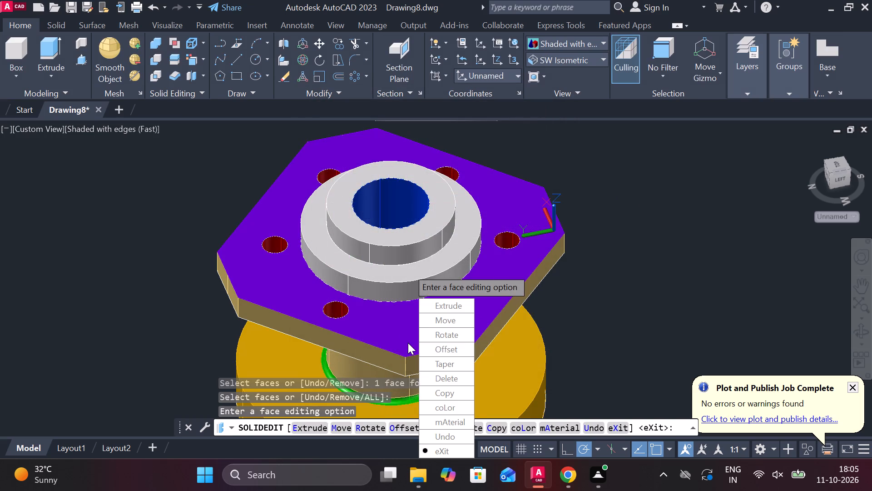
{"action": "key", "text": "Return"}
{"action": "key", "text": "Return"}
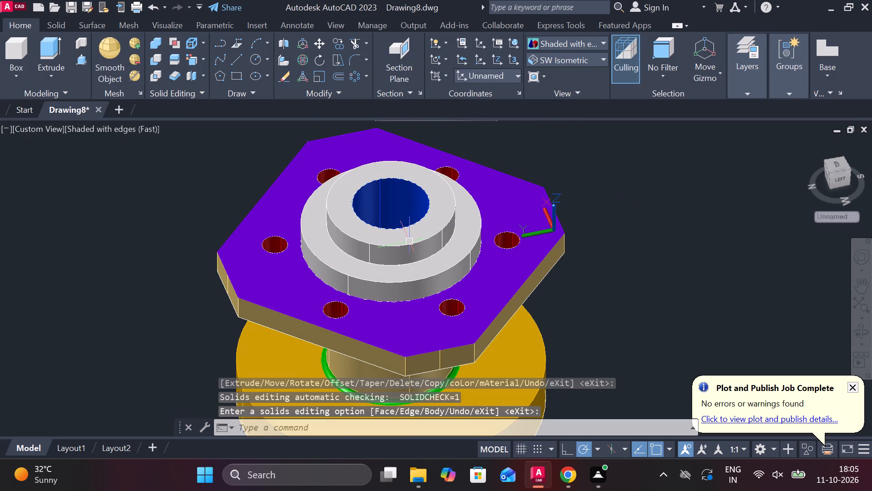
Colour the side and top faces of the wider round step above the octagonal plate with true colour RGB 199,45,210.
{"action": "scroll", "coordinate": [382, 294], "scroll_direction": "up", "scroll_amount": 1}
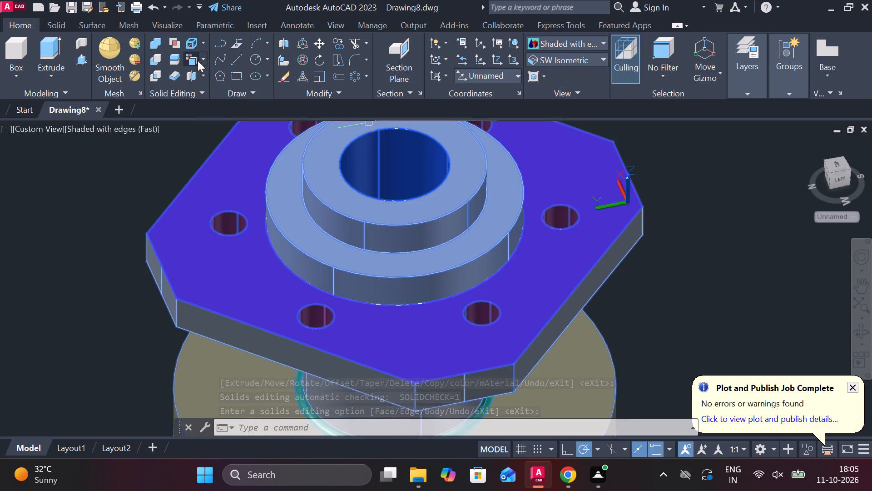
{"action": "left_click", "coordinate": [198, 60]}
{"action": "left_click", "coordinate": [437, 277]}
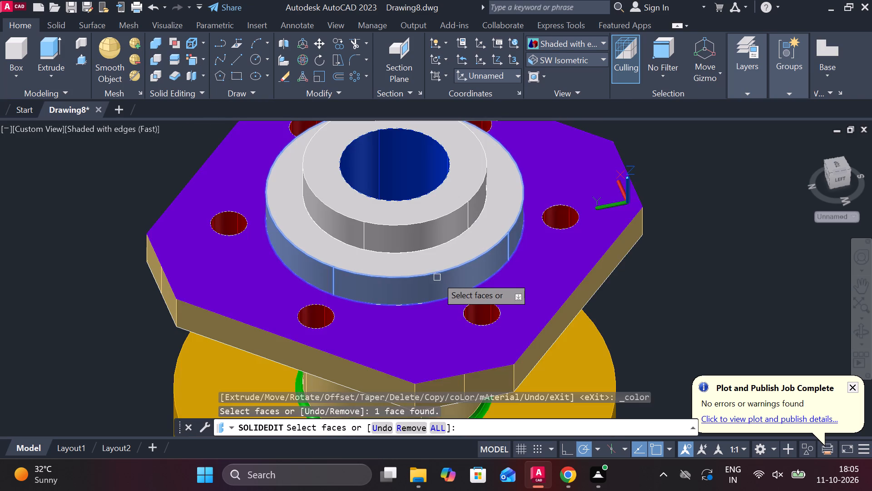
{"action": "left_click", "coordinate": [426, 268]}
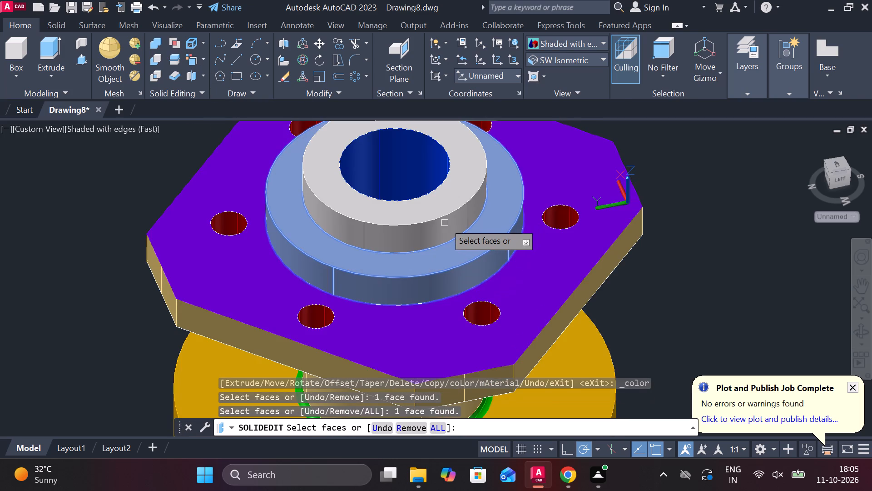
{"action": "key", "text": "Return"}
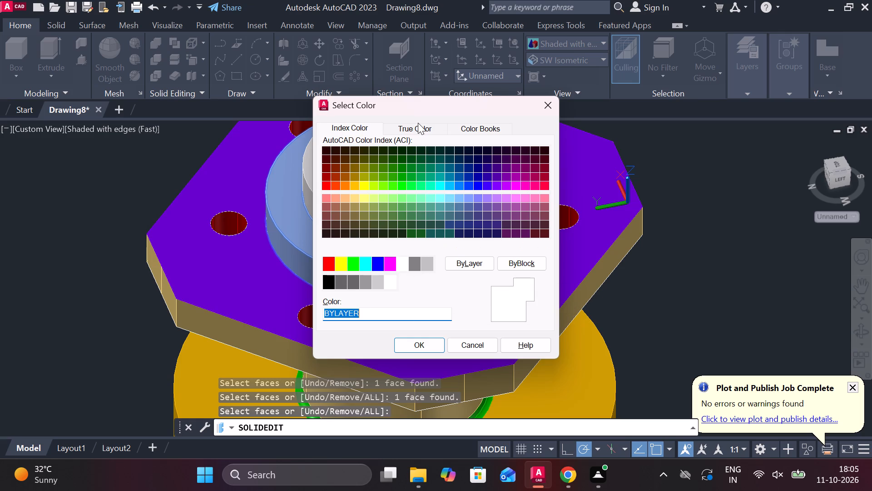
{"action": "left_click", "coordinate": [429, 127]}
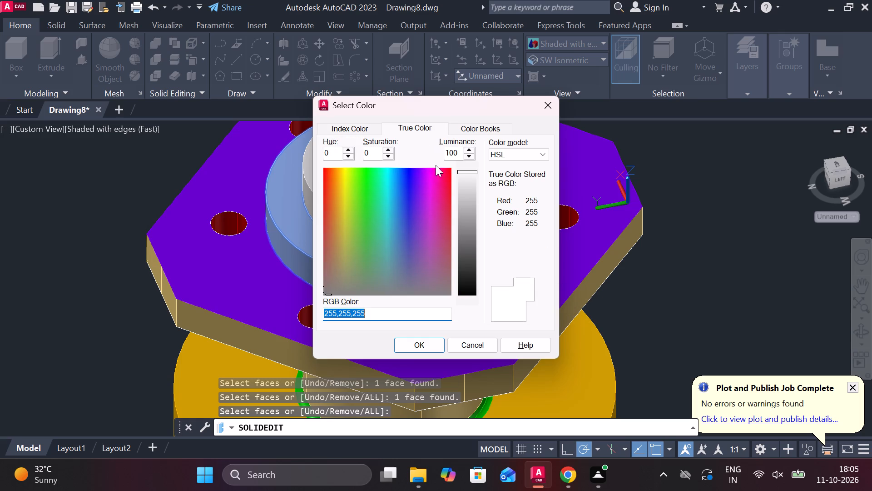
{"action": "left_click_drag", "start_coordinate": [429, 173], "coordinate": [424, 201]}
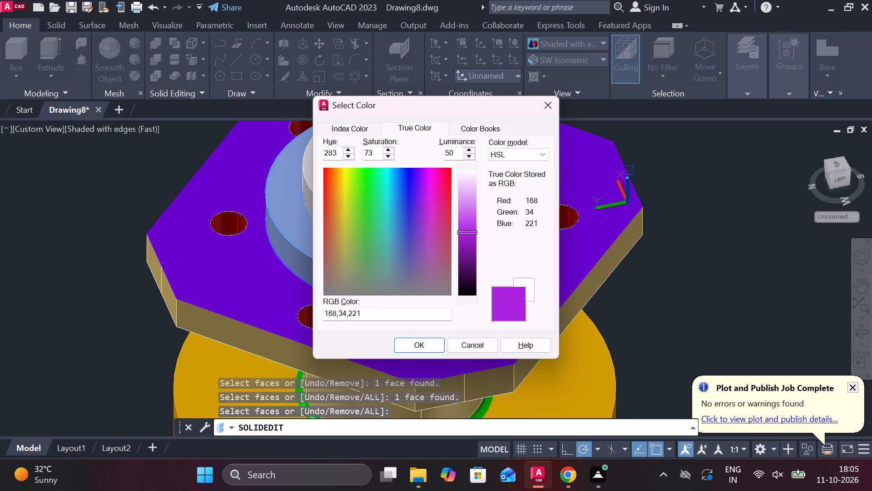
{"action": "left_click_drag", "start_coordinate": [424, 201], "coordinate": [430, 173]}
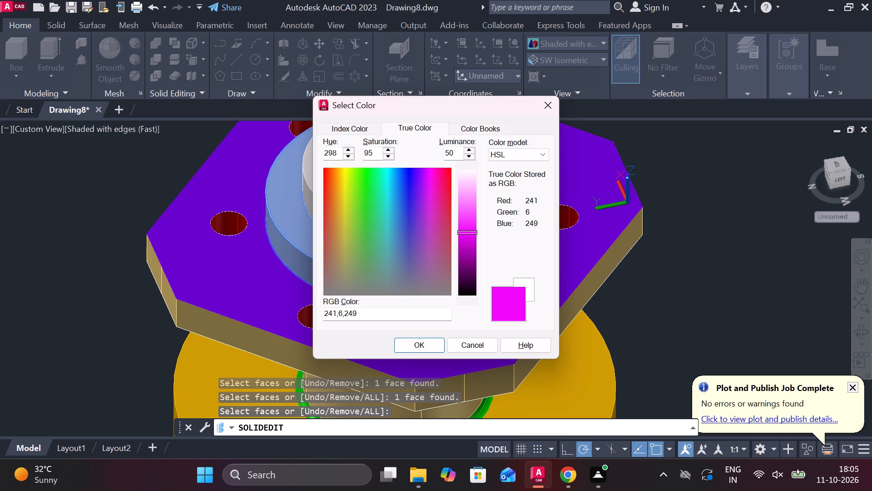
{"action": "left_click_drag", "start_coordinate": [430, 173], "coordinate": [429, 211]}
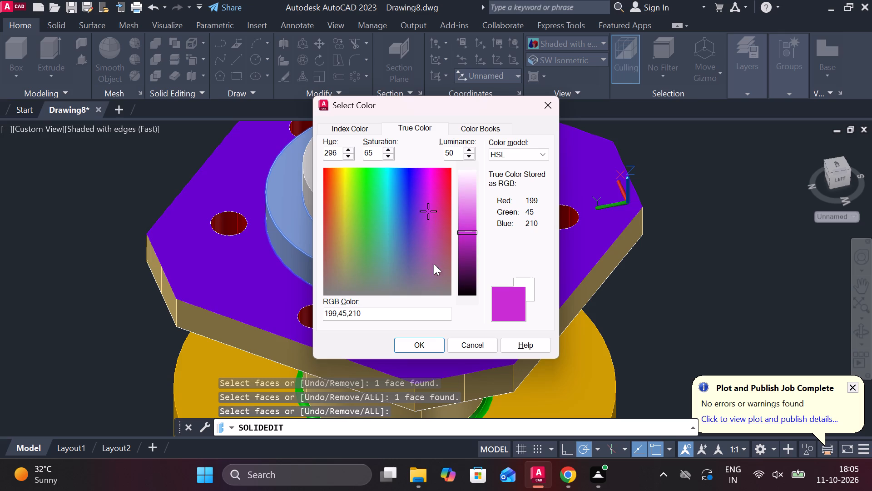
{"action": "left_click", "coordinate": [425, 345]}
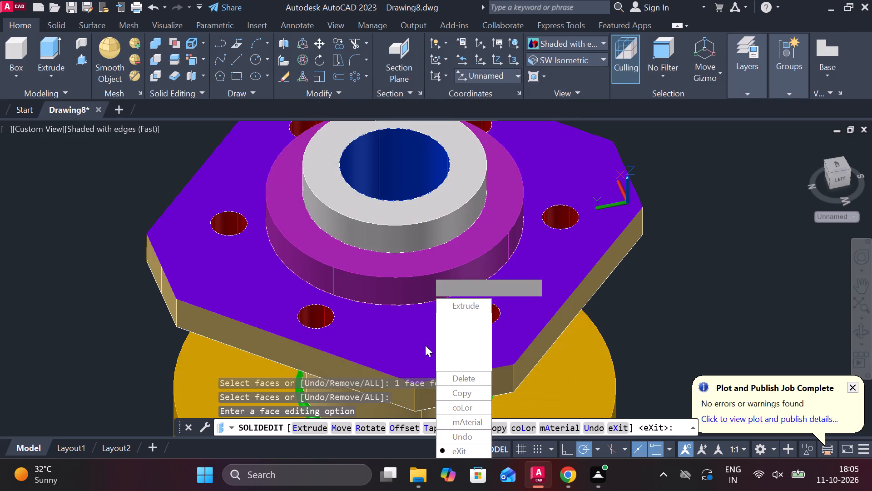
Colour the top and side faces of the narrow uppermost round step around the bore with index colour 90.
{"action": "key", "text": "Return"}
{"action": "key", "text": "Return"}
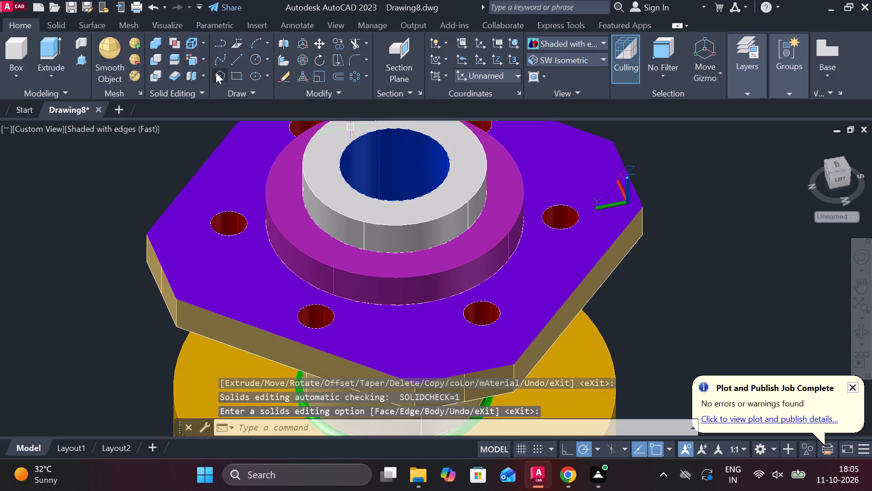
{"action": "left_click", "coordinate": [195, 60]}
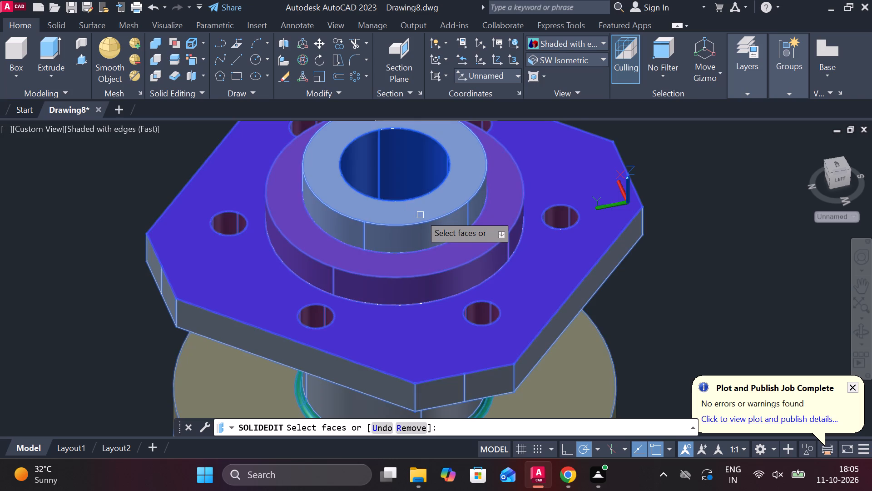
{"action": "left_click", "coordinate": [420, 215]}
{"action": "left_click", "coordinate": [416, 231]}
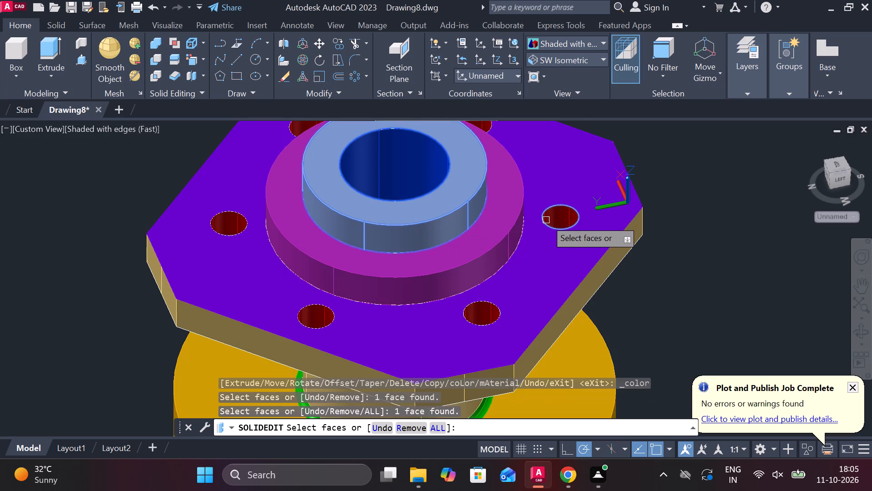
{"action": "key", "text": "Return"}
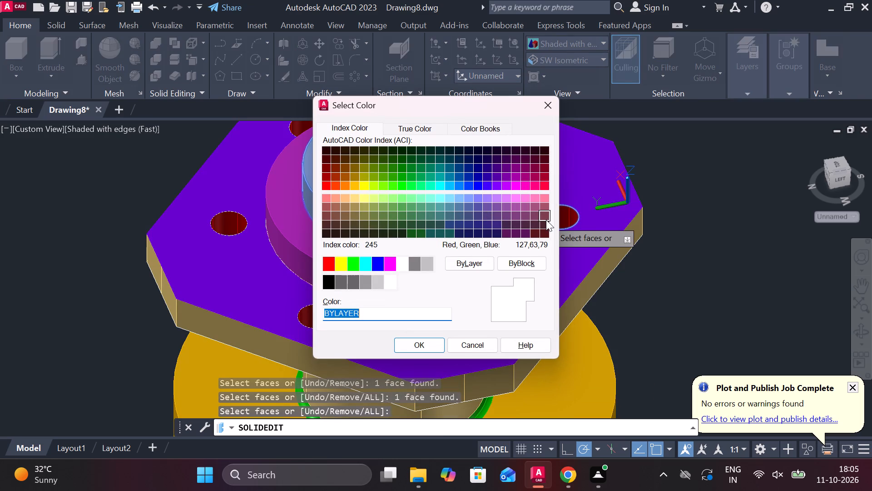
{"action": "left_click", "coordinate": [398, 185]}
{"action": "left_click", "coordinate": [422, 348]}
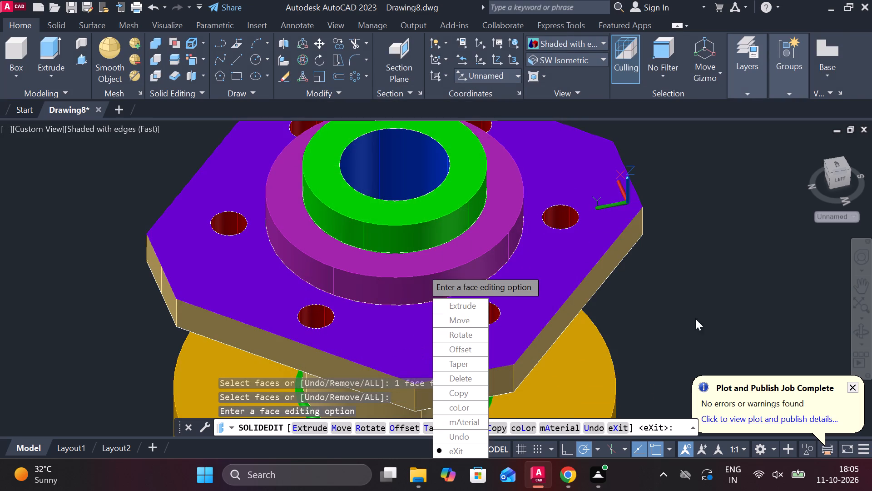
{"action": "key", "text": "Return"}
{"action": "key", "text": "Return"}
Examine the recoloured part from above and from the side, including the stepped rings on the octagonal plate.
{"action": "scroll", "coordinate": [422, 348], "scroll_direction": "down", "scroll_amount": 1}
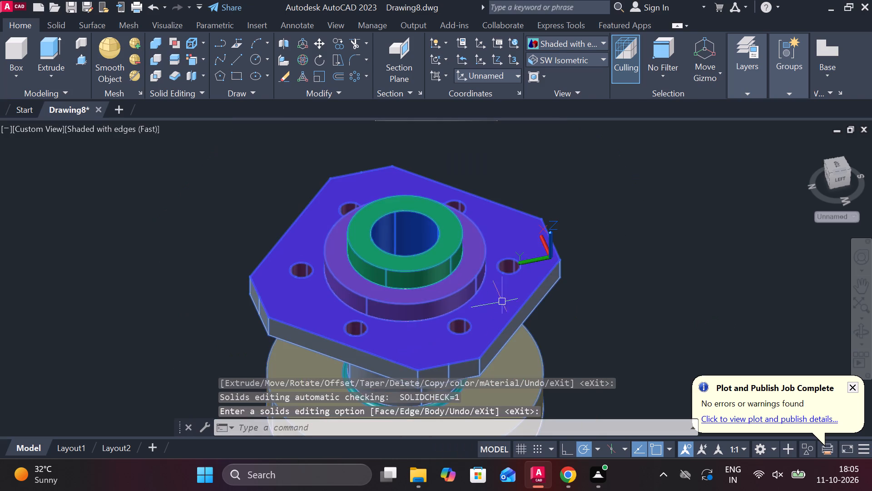
{"action": "middle_click_drag", "start_coordinate": [583, 287], "coordinate": [565, 287], "text": "shift"}
{"action": "scroll", "coordinate": [612, 305], "scroll_direction": "down", "scroll_amount": 1}
{"action": "middle_click_drag", "start_coordinate": [608, 307], "coordinate": [577, 301], "text": "shift"}
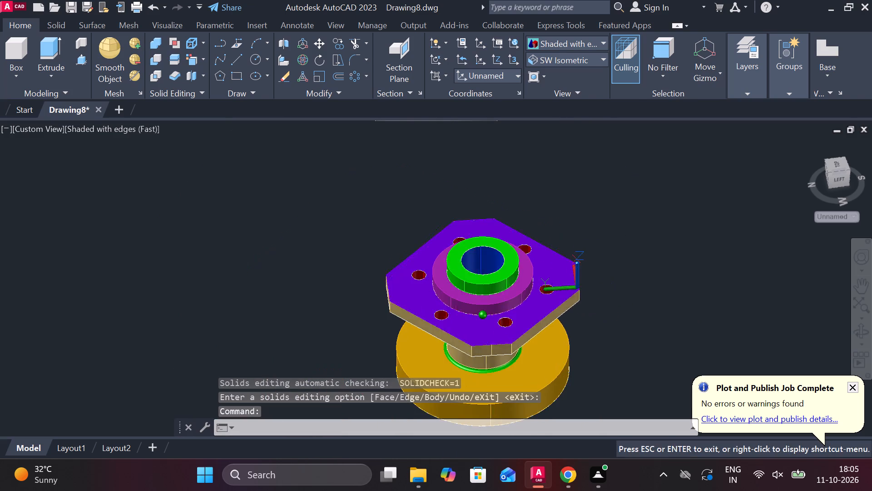
{"action": "middle_click_drag", "start_coordinate": [577, 301], "coordinate": [490, 191], "text": "shift"}
{"action": "middle_click_drag", "start_coordinate": [476, 171], "coordinate": [353, 234], "text": "shift"}
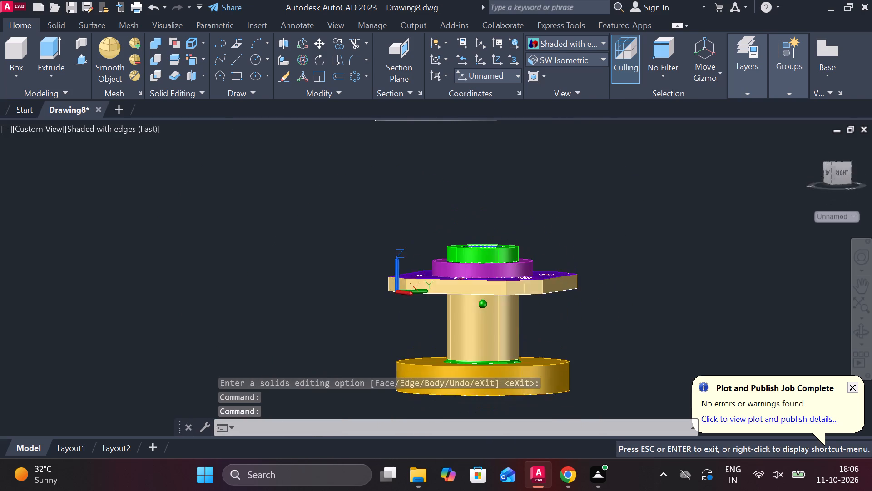
{"action": "middle_click_drag", "start_coordinate": [353, 234], "coordinate": [523, 269], "text": "shift"}
{"action": "scroll", "coordinate": [505, 305], "scroll_direction": "up", "scroll_amount": 3}
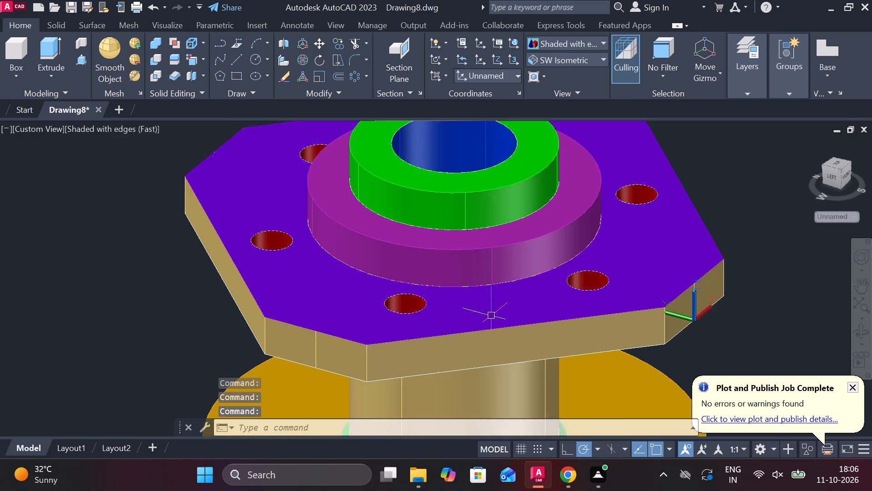
{"action": "left_click", "coordinate": [462, 287]}
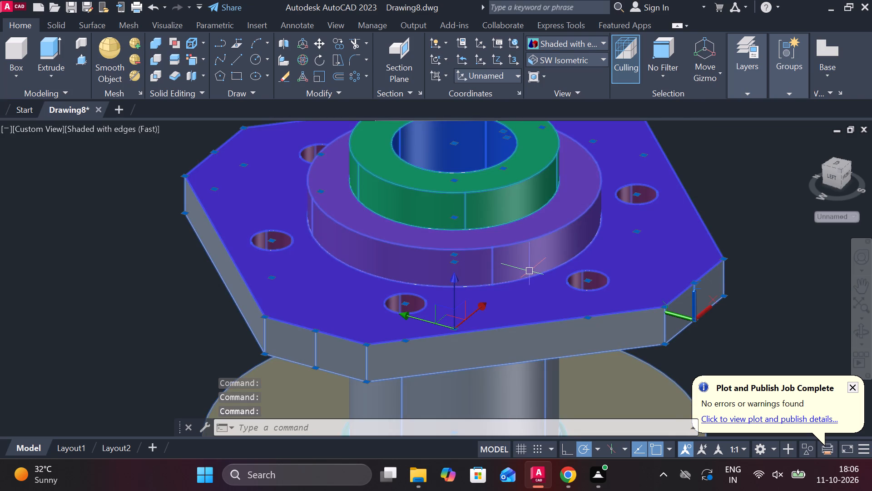
{"action": "key", "text": "Escape"}
{"action": "scroll", "coordinate": [529, 271], "scroll_direction": "down", "scroll_amount": 2}
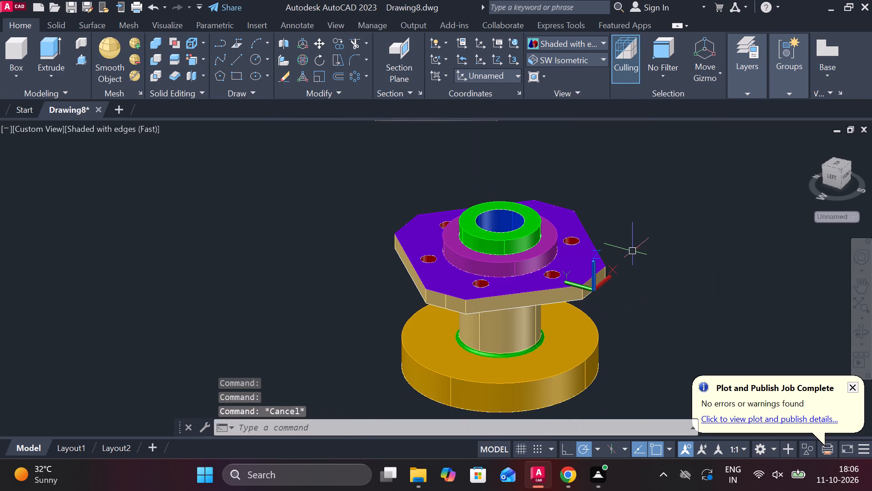
Switch the visual style to 2D Wireframe.
{"action": "left_click", "coordinate": [568, 41]}
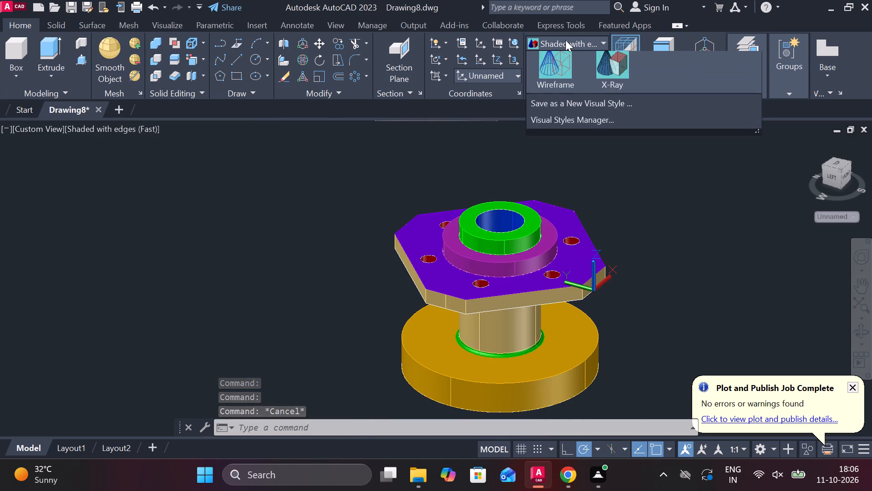
{"action": "left_click", "coordinate": [556, 73]}
Erase the leftover white sketch circles on three of the octagonal plate's bolt holes and at the top of the central bore.
{"action": "scroll", "coordinate": [497, 288], "scroll_direction": "up", "scroll_amount": 3}
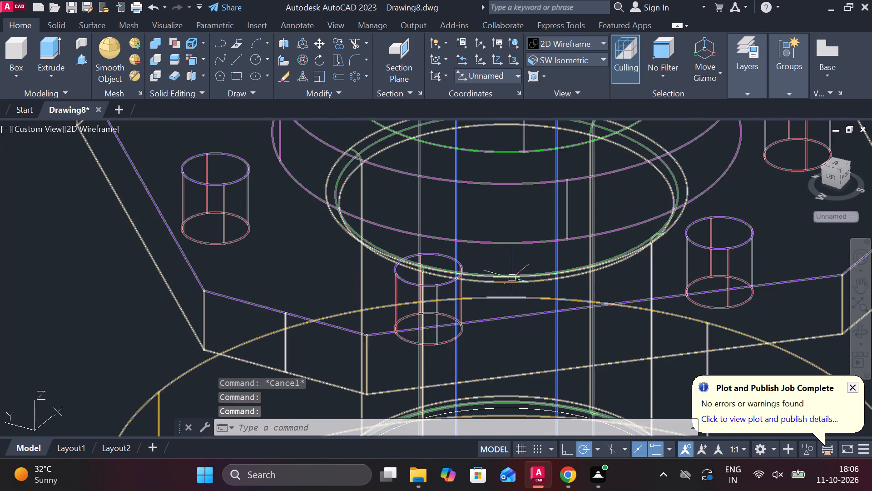
{"action": "left_click", "coordinate": [451, 282]}
{"action": "type", "text": "E"}
{"action": "key", "text": "space"}
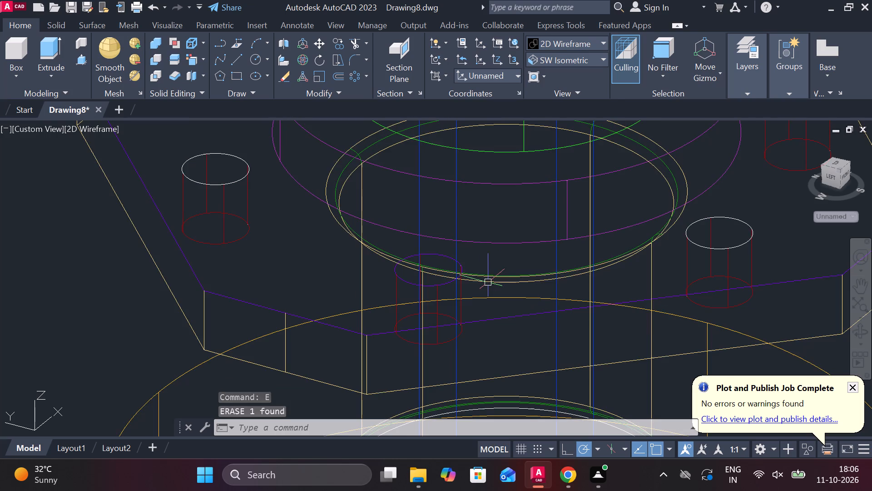
{"action": "scroll", "coordinate": [497, 286], "scroll_direction": "down", "scroll_amount": 1}
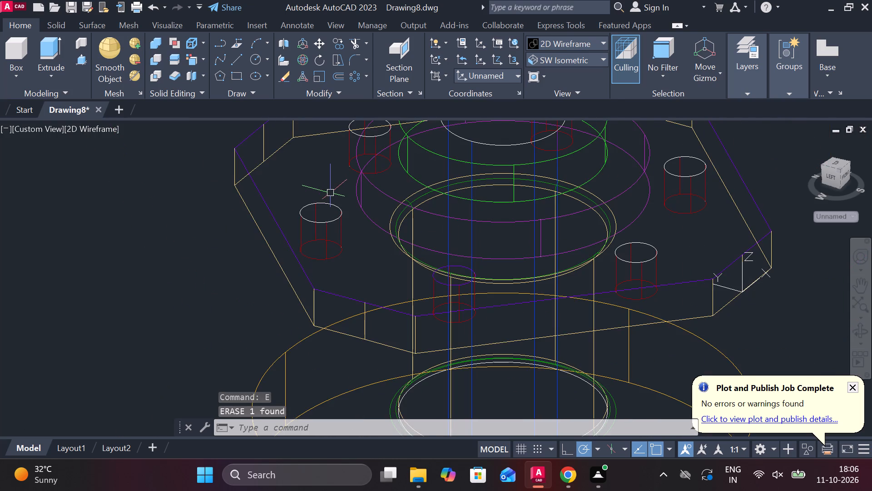
{"action": "left_click", "coordinate": [329, 200]}
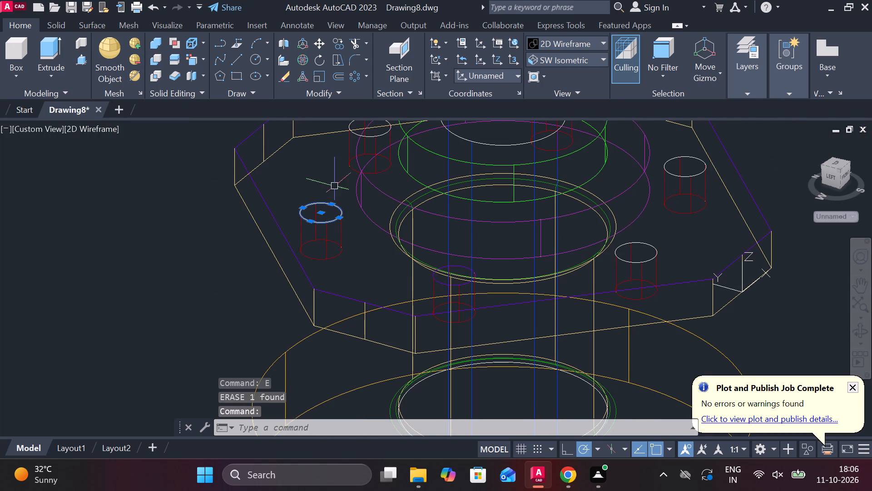
{"action": "middle_click_drag", "start_coordinate": [348, 230], "coordinate": [348, 299]}
{"action": "scroll", "coordinate": [367, 149], "scroll_direction": "up", "scroll_amount": 1}
{"action": "left_click", "coordinate": [354, 213]}
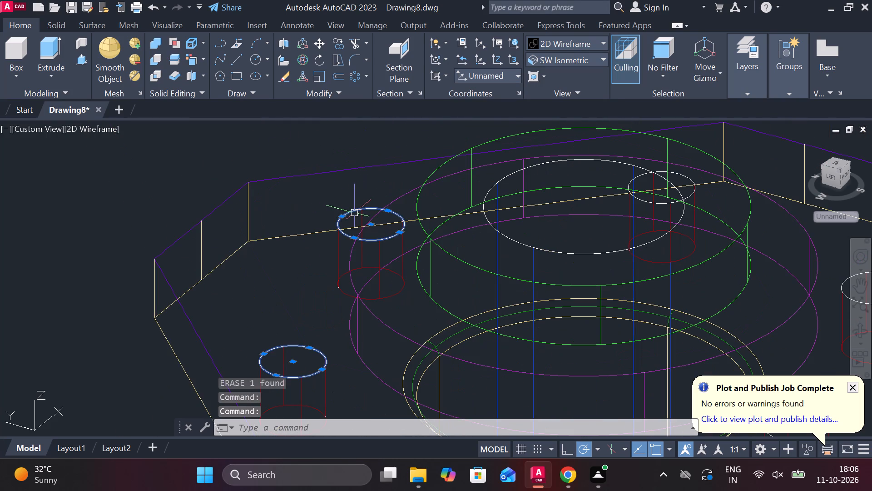
{"action": "left_click", "coordinate": [515, 237]}
{"action": "type", "text": "E"}
{"action": "key", "text": "space"}
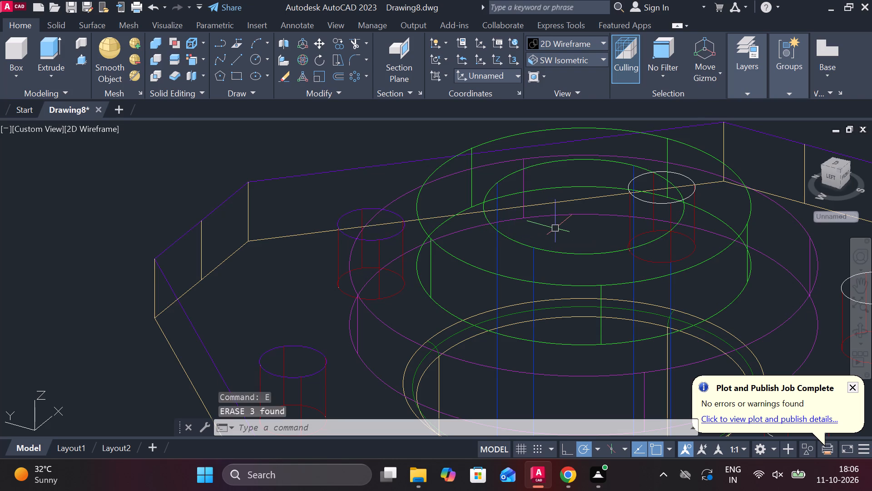
Erase the leftover white sketch circles on the remaining three bolt holes of the octagonal plate.
{"action": "middle_click_drag", "start_coordinate": [549, 228], "coordinate": [375, 280]}
{"action": "scroll", "coordinate": [481, 235], "scroll_direction": "up", "scroll_amount": 1}
{"action": "left_click", "coordinate": [522, 219]}
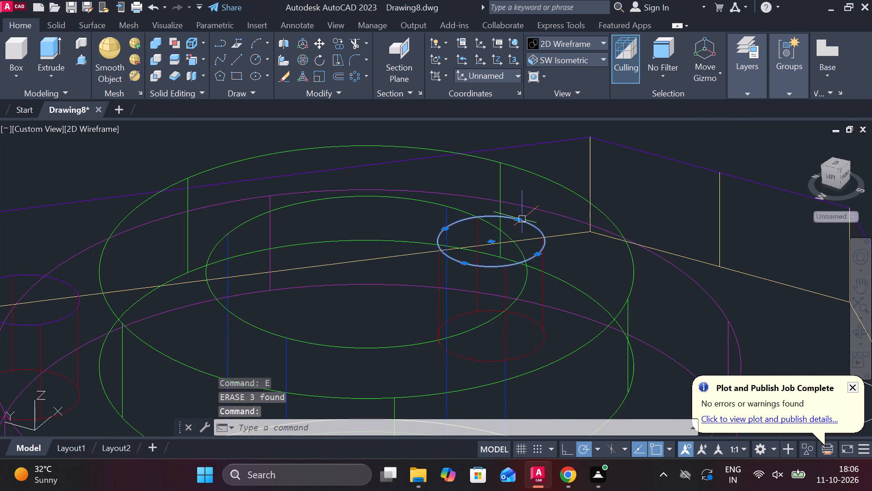
{"action": "key", "text": "e"}
{"action": "key", "text": "space"}
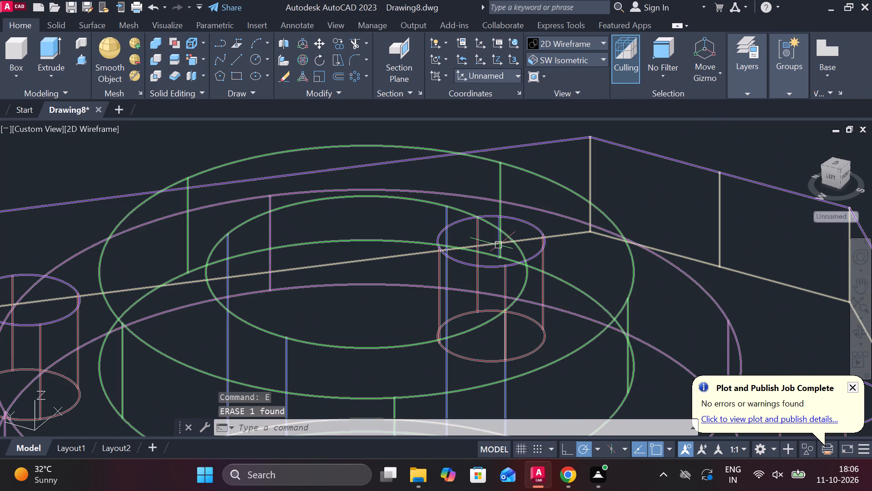
{"action": "scroll", "coordinate": [498, 245], "scroll_direction": "down", "scroll_amount": 1}
{"action": "middle_click_drag", "start_coordinate": [584, 288], "coordinate": [424, 241]}
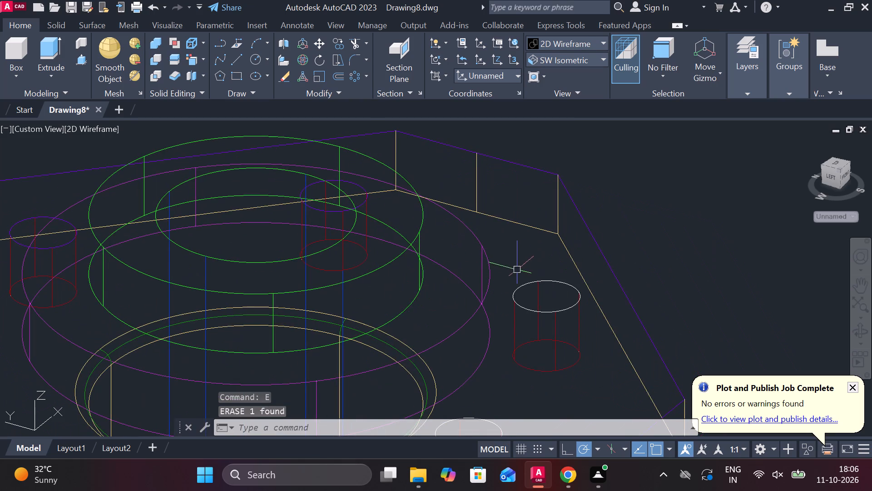
{"action": "left_click", "coordinate": [540, 280]}
{"action": "type", "text": "E"}
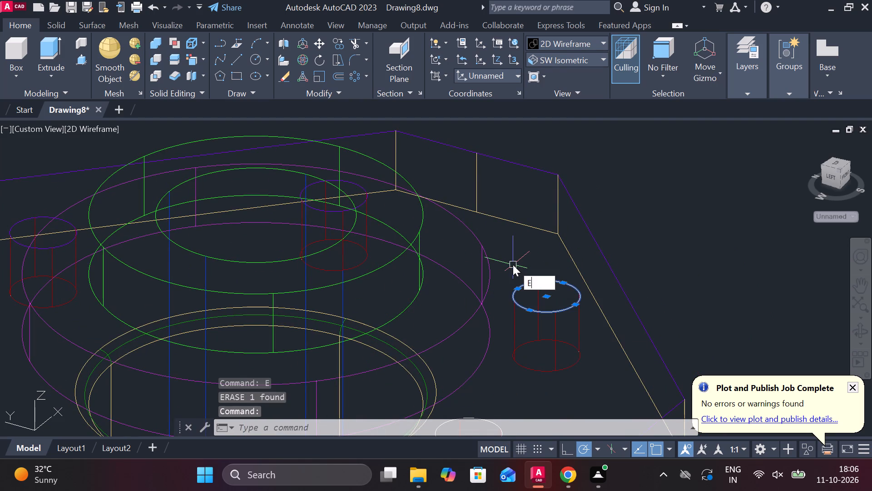
{"action": "key", "text": "space"}
{"action": "scroll", "coordinate": [523, 276], "scroll_direction": "down", "scroll_amount": 2}
{"action": "scroll", "coordinate": [510, 321], "scroll_direction": "up", "scroll_amount": 1}
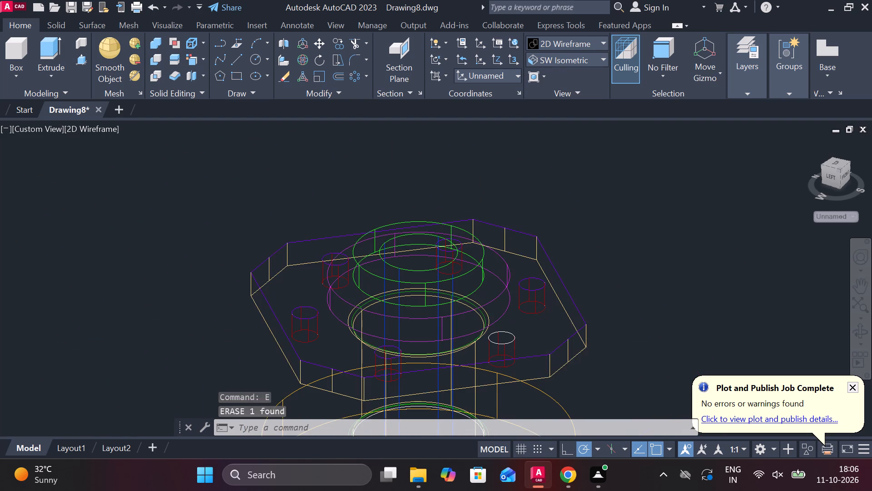
{"action": "left_click", "coordinate": [512, 341]}
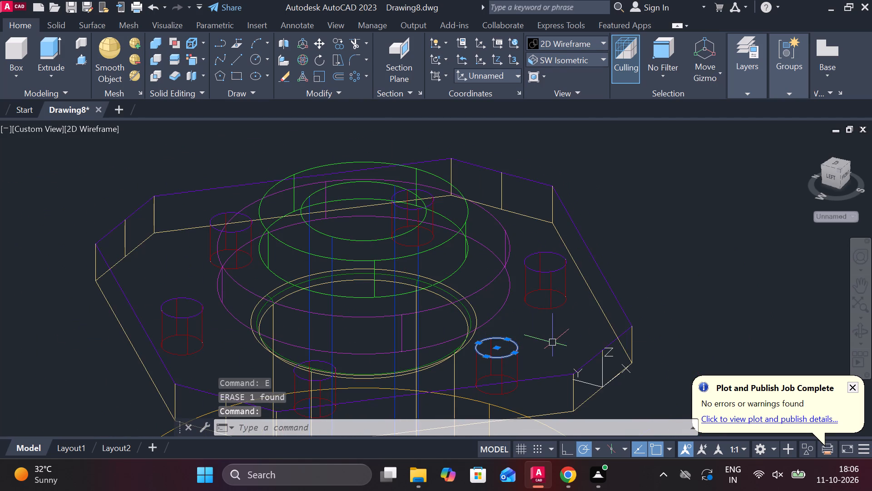
{"action": "type", "text": "E"}
{"action": "key", "text": "space"}
Erase the leftover white sketch circle at the foot of the boss, inside the green fillet on the base disc.
{"action": "scroll", "coordinate": [558, 342], "scroll_direction": "down", "scroll_amount": 3}
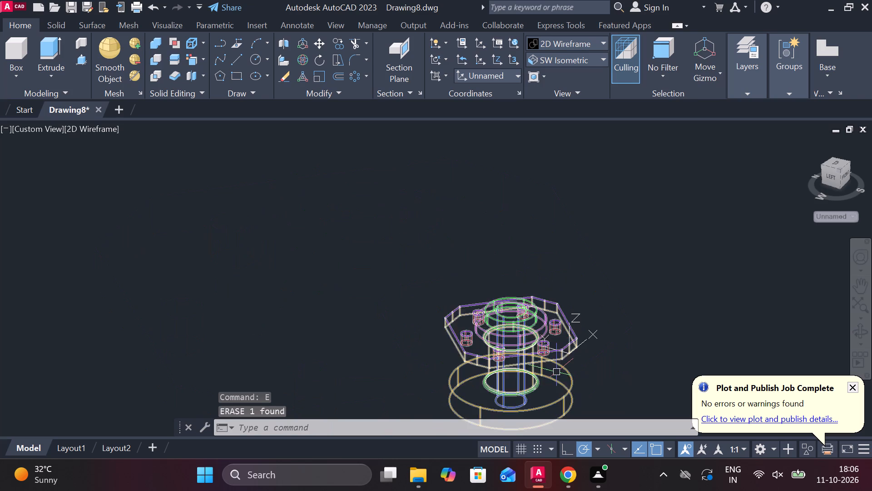
{"action": "middle_click_drag", "start_coordinate": [547, 373], "coordinate": [510, 302]}
{"action": "scroll", "coordinate": [435, 320], "scroll_direction": "up", "scroll_amount": 3}
{"action": "scroll", "coordinate": [518, 337], "scroll_direction": "up", "scroll_amount": 2}
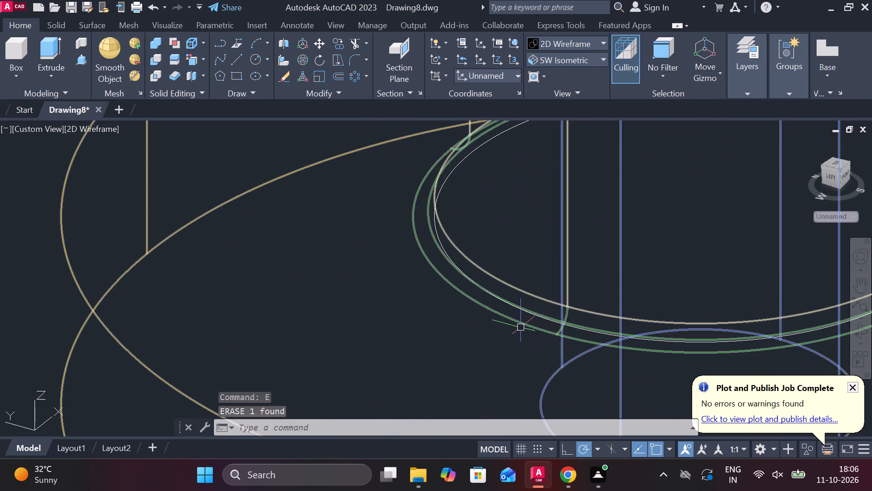
{"action": "scroll", "coordinate": [522, 327], "scroll_direction": "up", "scroll_amount": 3}
{"action": "left_click", "coordinate": [561, 276]}
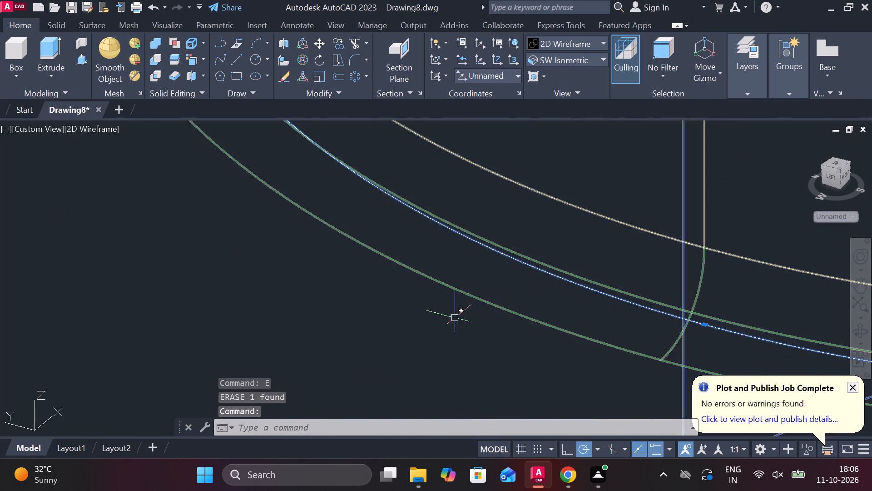
{"action": "type", "text": "E"}
{"action": "key", "text": "space"}
Examine the wireframe model from several angles for any remaining leftover sketch curves.
{"action": "scroll", "coordinate": [426, 326], "scroll_direction": "down", "scroll_amount": 3}
{"action": "scroll", "coordinate": [547, 273], "scroll_direction": "down", "scroll_amount": 4}
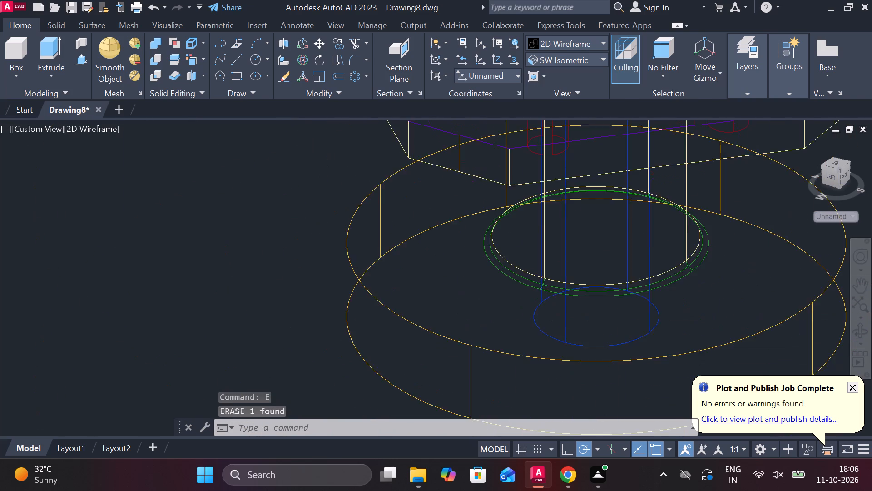
{"action": "scroll", "coordinate": [548, 273], "scroll_direction": "down", "scroll_amount": 1}
{"action": "middle_click_drag", "start_coordinate": [670, 283], "coordinate": [670, 283], "text": "shift"}
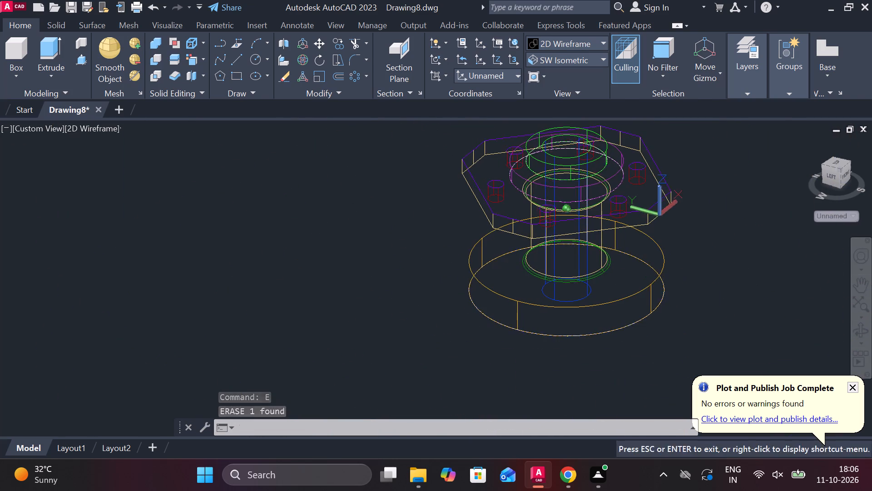
{"action": "middle_click_drag", "start_coordinate": [670, 283], "coordinate": [654, 280], "text": "shift"}
{"action": "middle_click_drag", "start_coordinate": [692, 337], "coordinate": [636, 200], "text": "shift"}
{"action": "middle_click_drag", "start_coordinate": [637, 200], "coordinate": [674, 234], "text": "shift"}
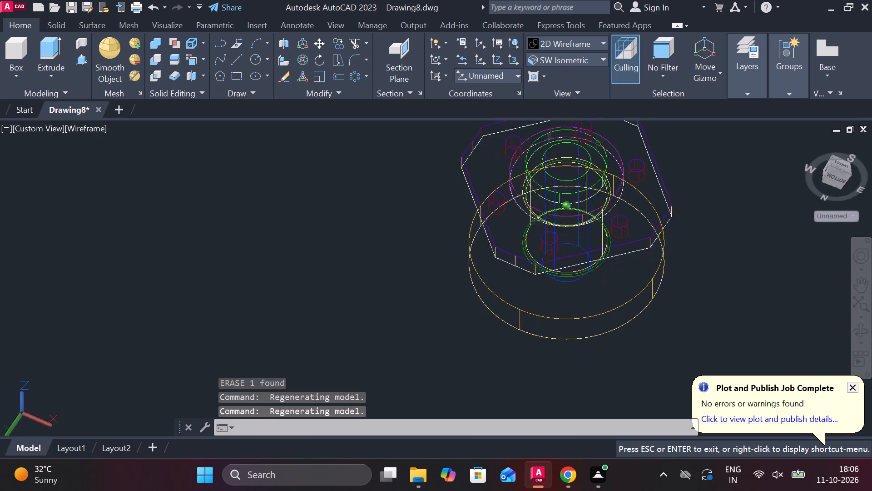
{"action": "middle_click_drag", "start_coordinate": [674, 234], "coordinate": [677, 248], "text": "shift"}
{"action": "scroll", "coordinate": [632, 210], "scroll_direction": "up", "scroll_amount": 1}
{"action": "scroll", "coordinate": [534, 147], "scroll_direction": "up", "scroll_amount": 1}
{"action": "middle_click_drag", "start_coordinate": [547, 209], "coordinate": [548, 236]}
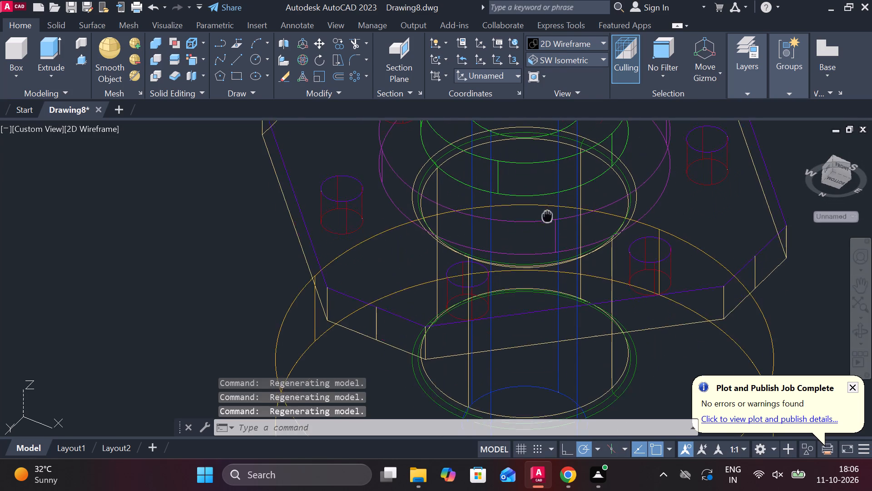
{"action": "middle_click_drag", "start_coordinate": [548, 236], "coordinate": [548, 245]}
{"action": "scroll", "coordinate": [547, 204], "scroll_direction": "down", "scroll_amount": 1}
{"action": "middle_click_drag", "start_coordinate": [551, 189], "coordinate": [559, 257], "text": "shift"}
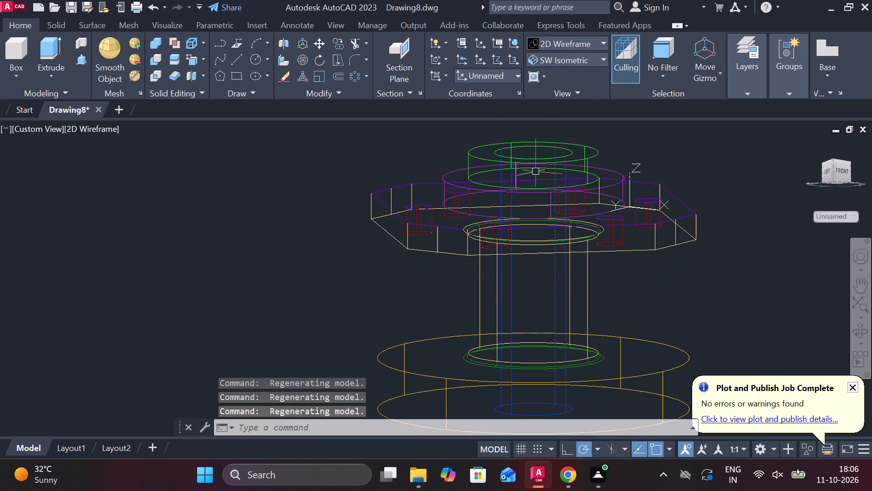
{"action": "scroll", "coordinate": [534, 173], "scroll_direction": "up", "scroll_amount": 2}
{"action": "scroll", "coordinate": [541, 217], "scroll_direction": "up", "scroll_amount": 5}
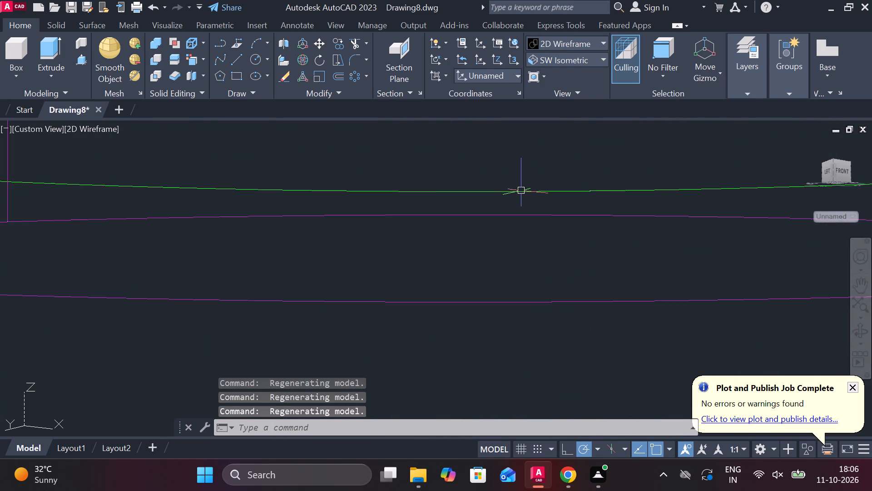
{"action": "scroll", "coordinate": [516, 204], "scroll_direction": "down", "scroll_amount": 5}
{"action": "scroll", "coordinate": [510, 245], "scroll_direction": "down", "scroll_amount": 5}
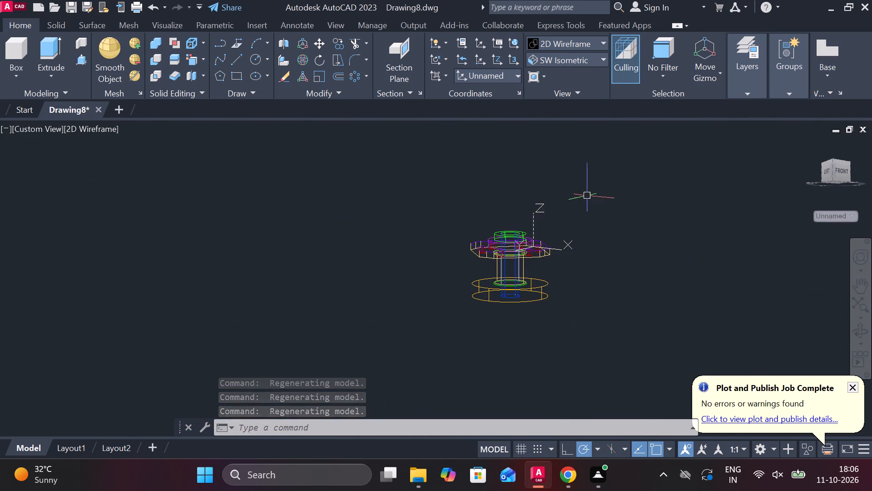
{"action": "middle_click_drag", "start_coordinate": [582, 197], "coordinate": [611, 311], "text": "shift"}
{"action": "scroll", "coordinate": [495, 263], "scroll_direction": "up", "scroll_amount": 3}
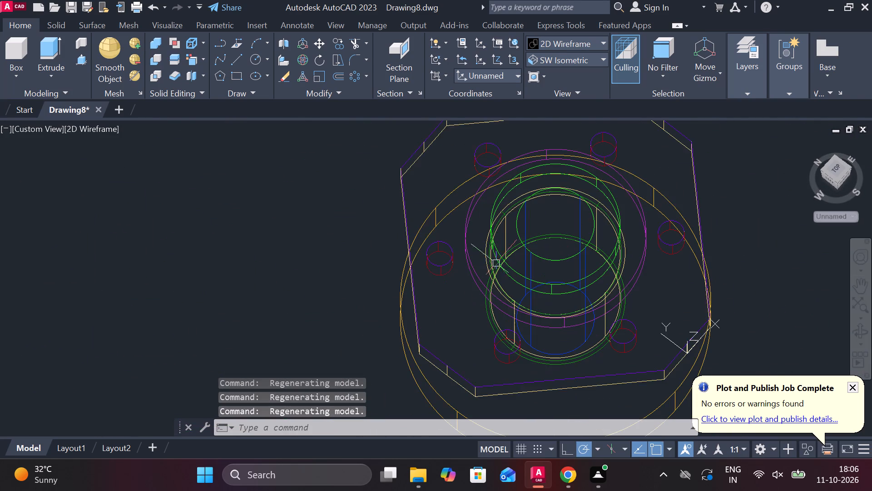
Switch the model's display to the Hidden visual style.
{"action": "scroll", "coordinate": [441, 286], "scroll_direction": "up", "scroll_amount": 1}
{"action": "scroll", "coordinate": [419, 289], "scroll_direction": "up", "scroll_amount": 1, "text": "shift"}
{"action": "middle_click", "coordinate": [419, 289], "text": "shift"}
{"action": "middle_click", "coordinate": [419, 289], "text": "shift"}
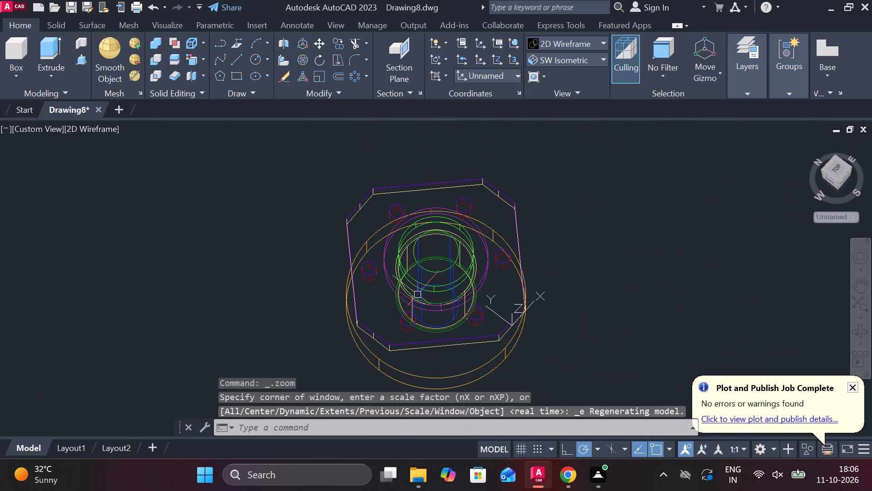
{"action": "scroll", "coordinate": [516, 196], "scroll_direction": "up", "scroll_amount": 3}
{"action": "left_click", "coordinate": [565, 42]}
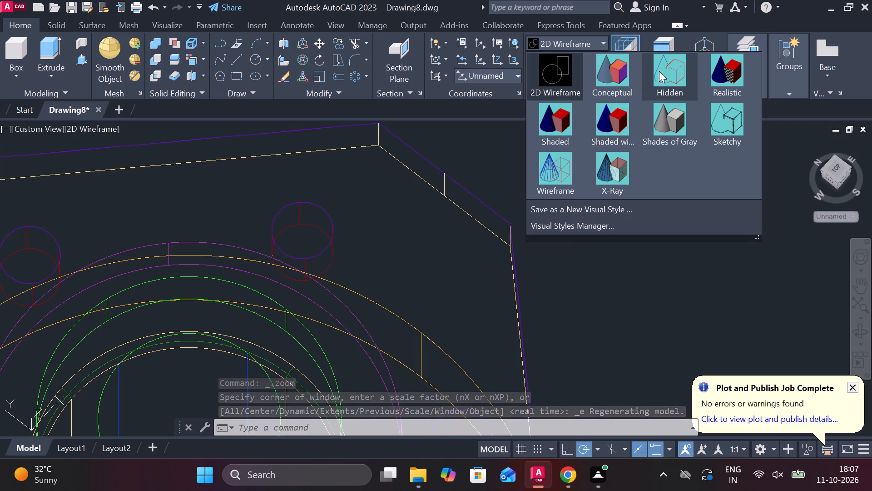
{"action": "left_click", "coordinate": [675, 78]}
Erase the leftover sketch circle at the foot of the magenta collar, where it meets the octagonal plate.
{"action": "scroll", "coordinate": [526, 245], "scroll_direction": "down", "scroll_amount": 3}
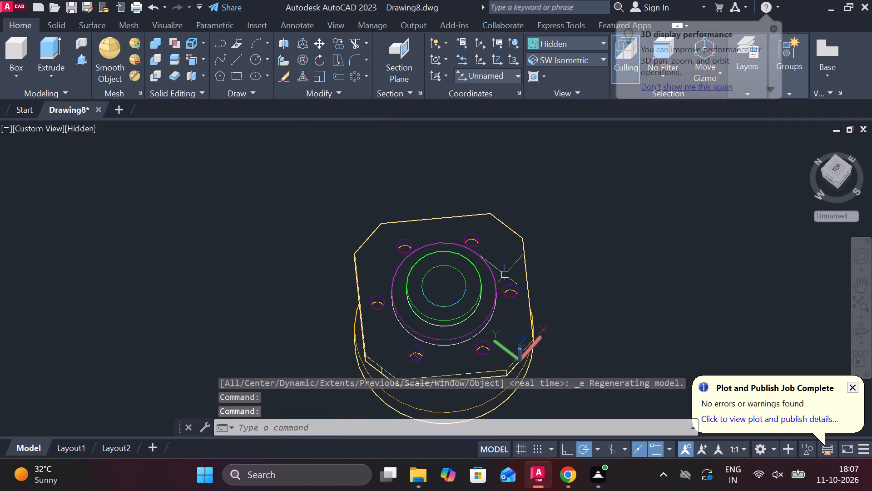
{"action": "scroll", "coordinate": [441, 310], "scroll_direction": "up", "scroll_amount": 3}
{"action": "middle_click_drag", "start_coordinate": [442, 348], "coordinate": [467, 245]}
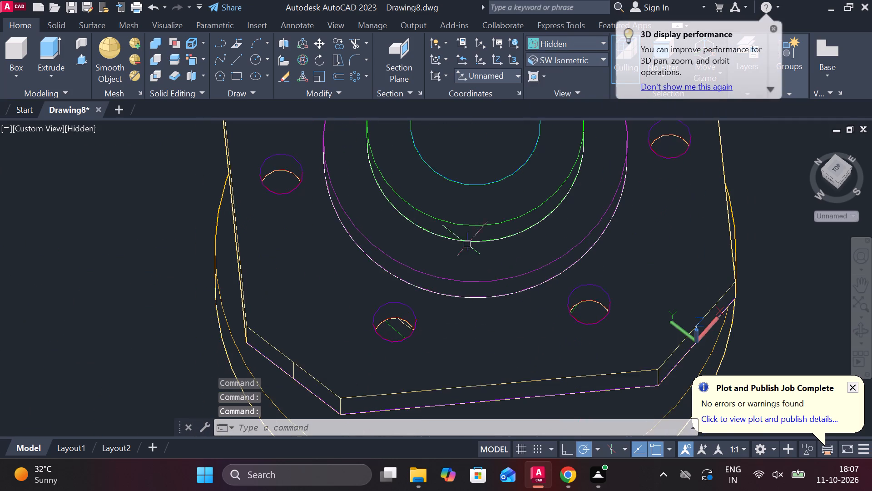
{"action": "scroll", "coordinate": [450, 296], "scroll_direction": "up", "scroll_amount": 6}
{"action": "scroll", "coordinate": [506, 307], "scroll_direction": "up", "scroll_amount": 2}
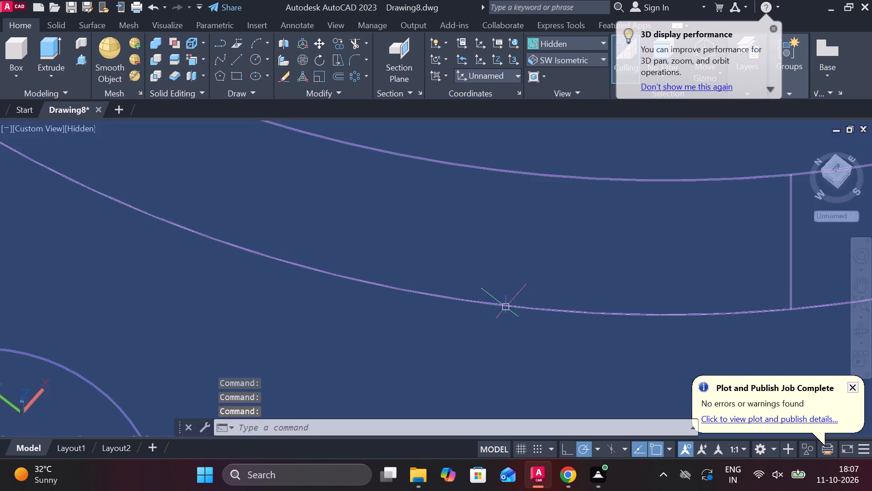
{"action": "scroll", "coordinate": [506, 307], "scroll_direction": "up", "scroll_amount": 6}
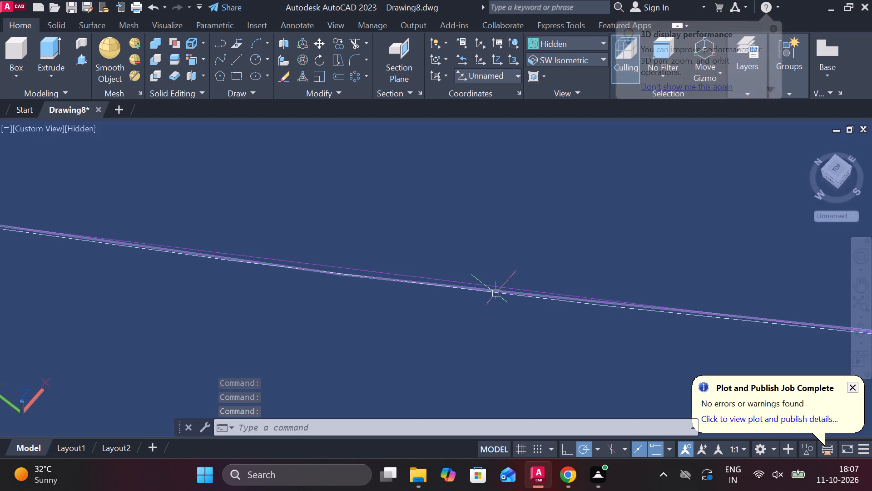
{"action": "scroll", "coordinate": [496, 294], "scroll_direction": "up", "scroll_amount": 3}
{"action": "left_click", "coordinate": [485, 286]}
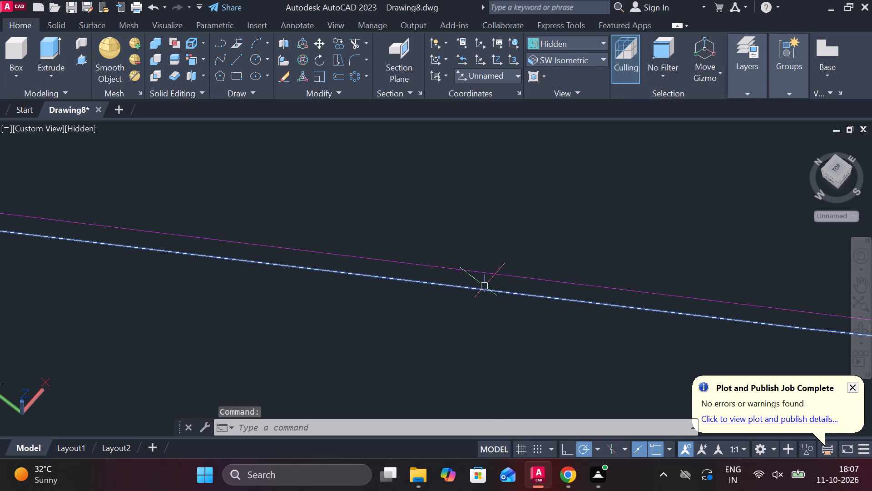
{"action": "scroll", "coordinate": [482, 313], "scroll_direction": "down", "scroll_amount": 7}
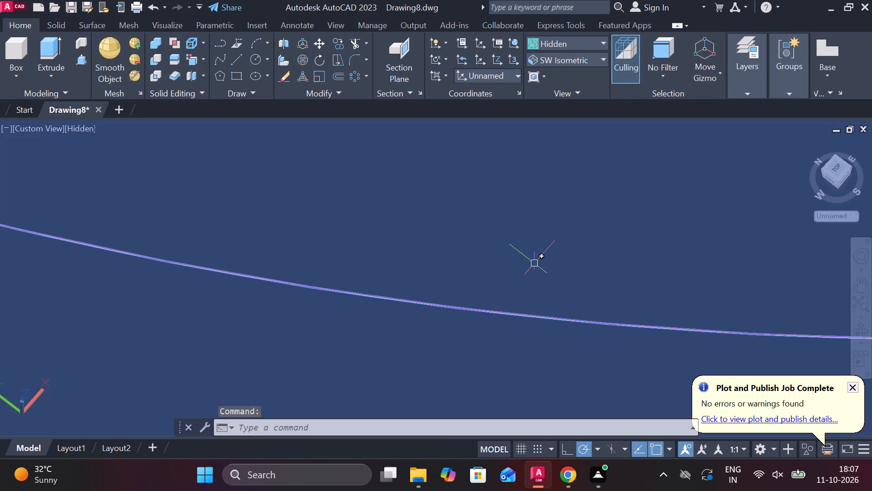
{"action": "scroll", "coordinate": [530, 264], "scroll_direction": "down", "scroll_amount": 8}
{"action": "type", "text": "E"}
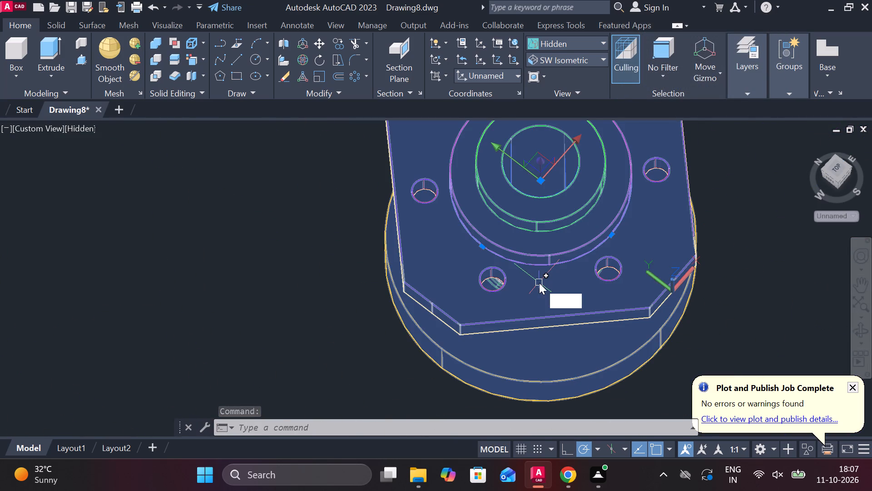
{"action": "key", "text": "space"}
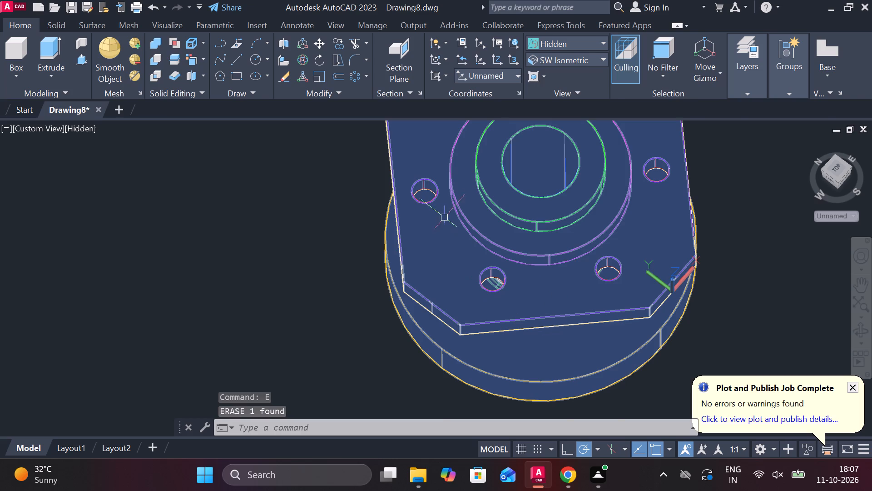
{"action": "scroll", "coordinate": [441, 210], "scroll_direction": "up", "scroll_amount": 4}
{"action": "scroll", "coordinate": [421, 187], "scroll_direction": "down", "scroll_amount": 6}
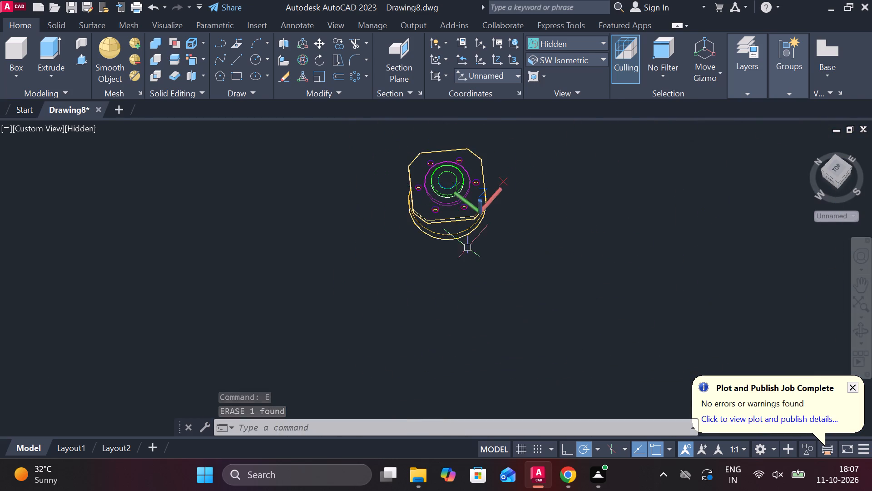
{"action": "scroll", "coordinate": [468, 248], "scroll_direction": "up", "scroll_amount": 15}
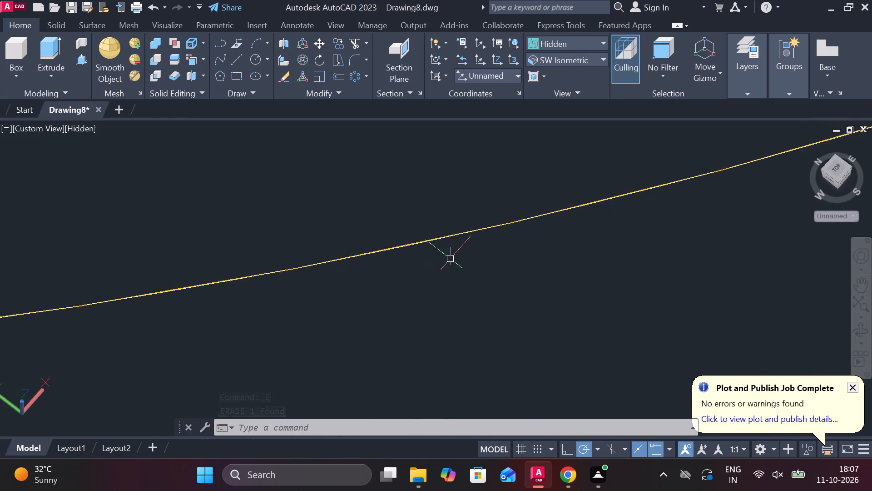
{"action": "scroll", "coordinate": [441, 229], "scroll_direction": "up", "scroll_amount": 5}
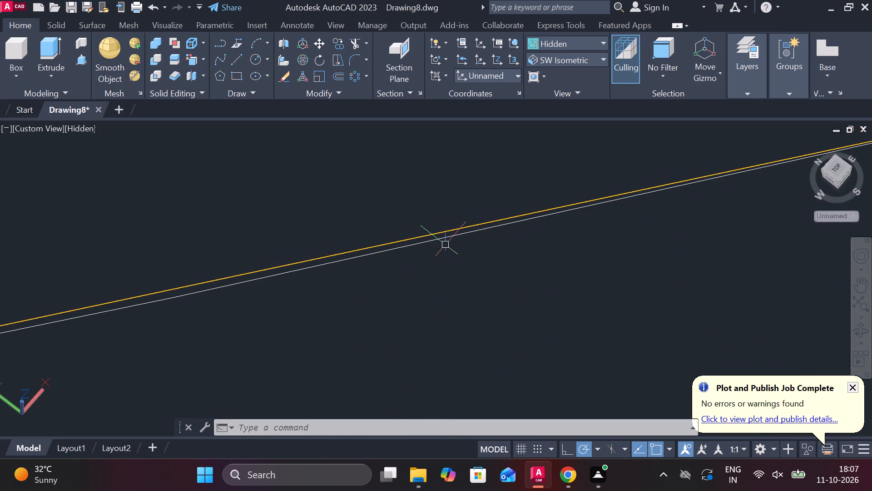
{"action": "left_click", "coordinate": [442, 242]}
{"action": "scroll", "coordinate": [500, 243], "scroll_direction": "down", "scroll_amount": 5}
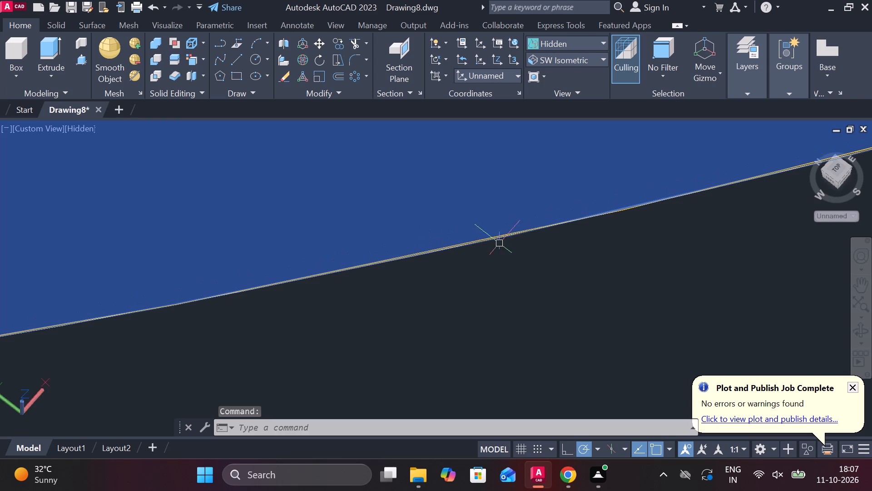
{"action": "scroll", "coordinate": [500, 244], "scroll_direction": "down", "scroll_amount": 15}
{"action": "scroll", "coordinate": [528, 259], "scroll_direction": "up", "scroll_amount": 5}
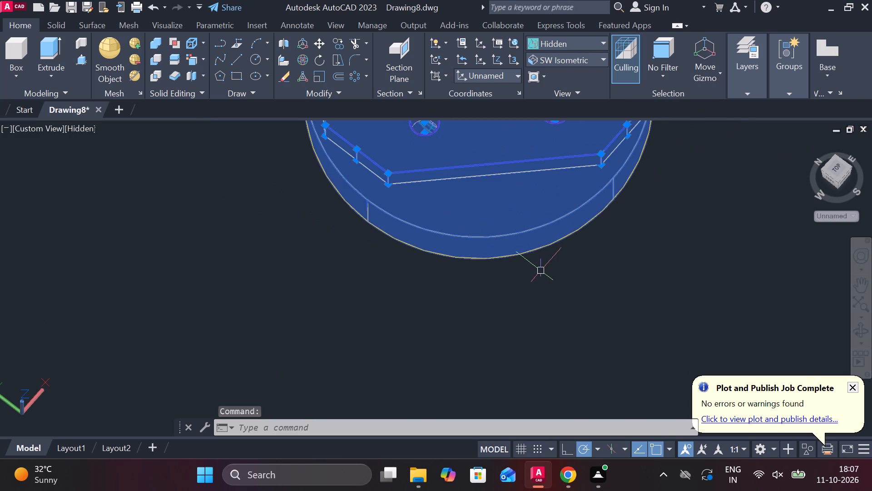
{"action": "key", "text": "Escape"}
Erase the leftover white sketch circle along the bottom outer edge of the base disc.
{"action": "scroll", "coordinate": [496, 256], "scroll_direction": "up", "scroll_amount": 14}
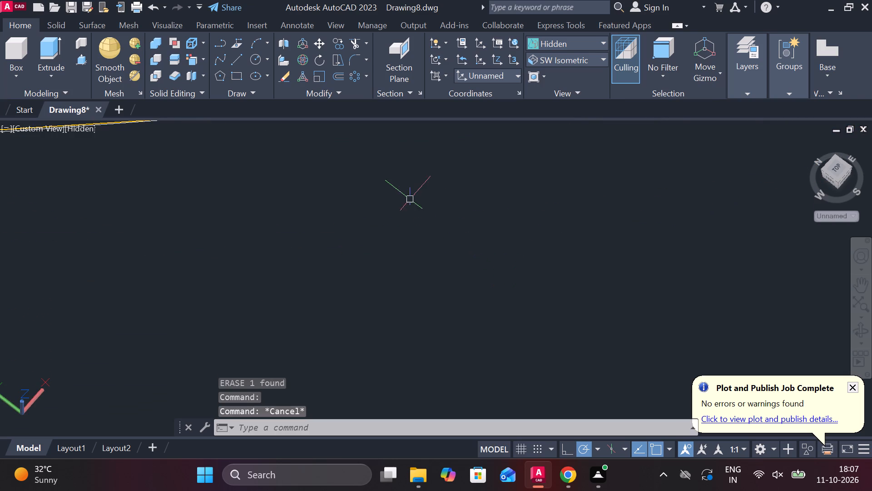
{"action": "middle_click_drag", "start_coordinate": [421, 249], "coordinate": [427, 346]}
{"action": "scroll", "coordinate": [411, 178], "scroll_direction": "up", "scroll_amount": 4}
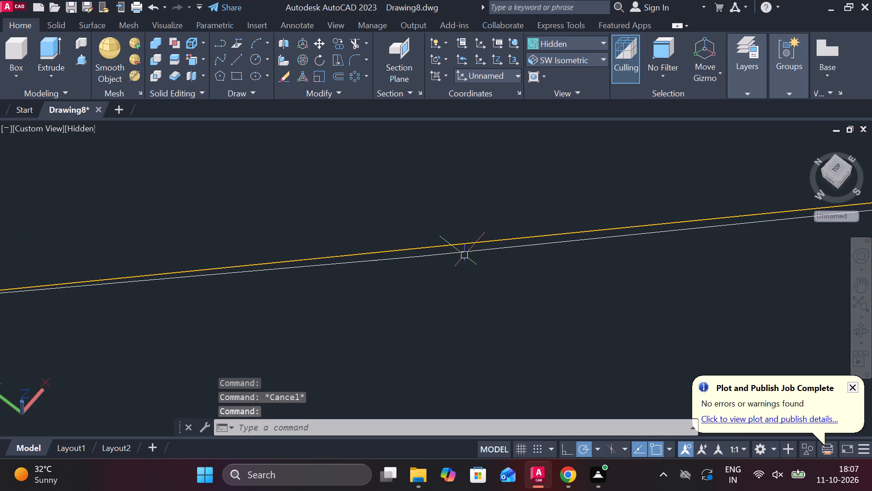
{"action": "scroll", "coordinate": [465, 256], "scroll_direction": "up", "scroll_amount": 3}
{"action": "left_click", "coordinate": [453, 245]}
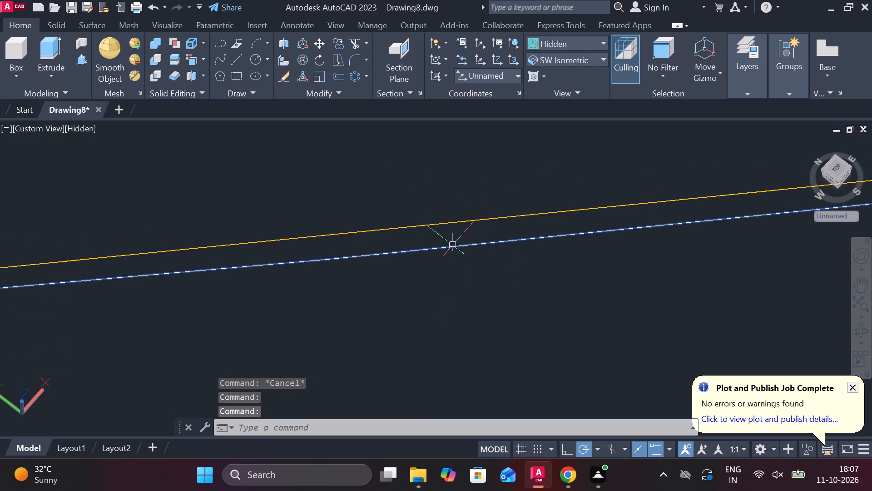
{"action": "type", "text": "E"}
{"action": "key", "text": "space"}
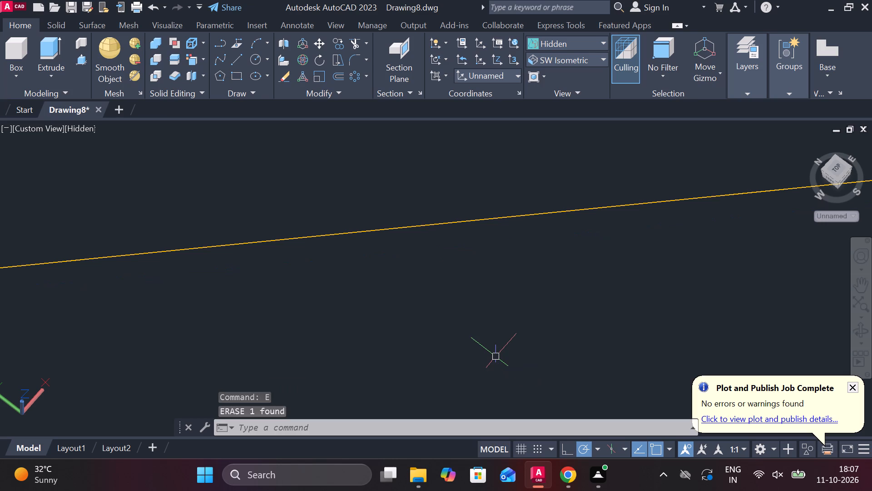
Switch the model's display to the Shaded with edges visual style.
{"action": "scroll", "coordinate": [498, 355], "scroll_direction": "down", "scroll_amount": 20}
{"action": "scroll", "coordinate": [498, 355], "scroll_direction": "down", "scroll_amount": 3}
{"action": "scroll", "coordinate": [525, 295], "scroll_direction": "up", "scroll_amount": 2}
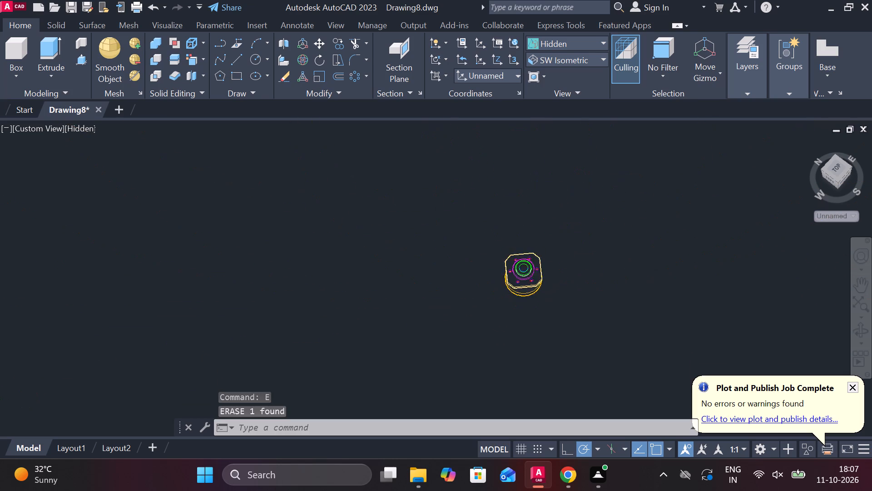
{"action": "scroll", "coordinate": [527, 294], "scroll_direction": "up", "scroll_amount": 5}
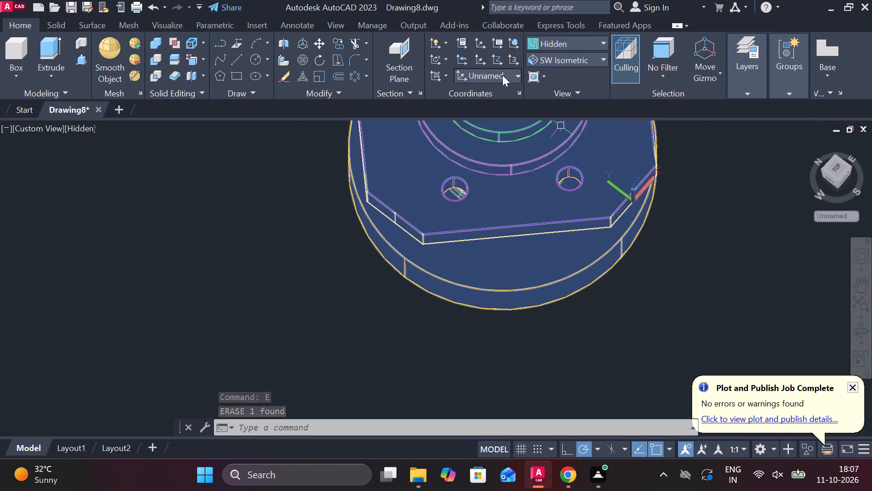
{"action": "left_click", "coordinate": [75, 127]}
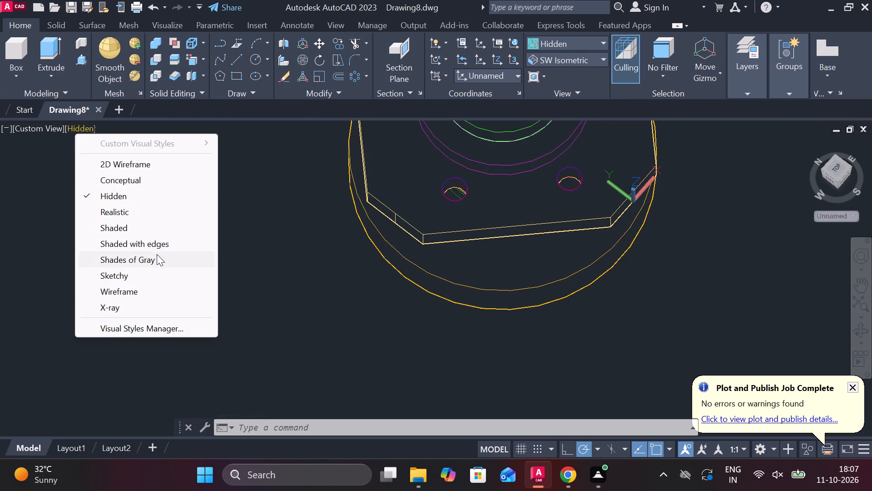
{"action": "left_click", "coordinate": [154, 241]}
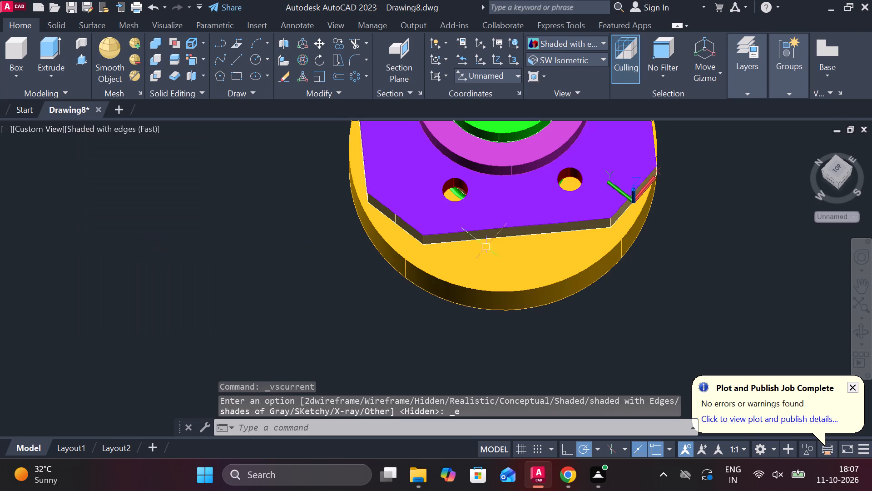
Erase the leftover sketch circle where the green top ring meets the magenta collar.
{"action": "scroll", "coordinate": [577, 248], "scroll_direction": "down", "scroll_amount": 3}
{"action": "scroll", "coordinate": [584, 250], "scroll_direction": "up", "scroll_amount": 2}
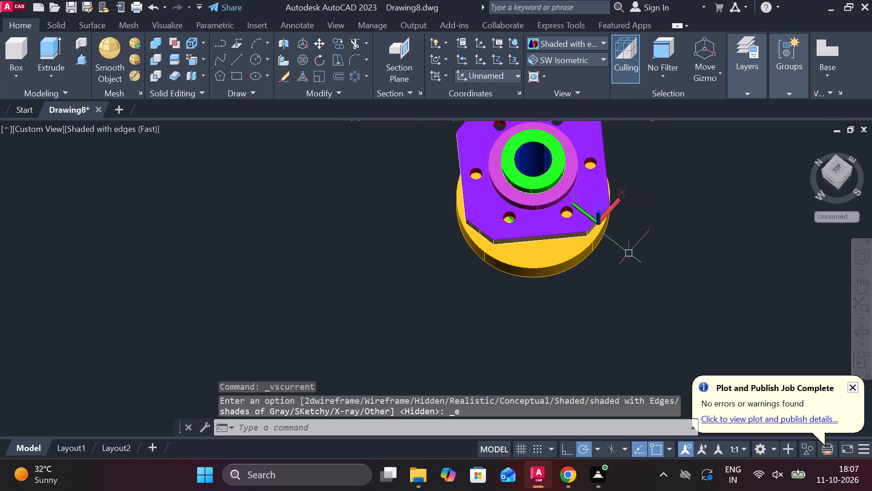
{"action": "middle_click_drag", "start_coordinate": [628, 272], "coordinate": [485, 165], "text": "shift"}
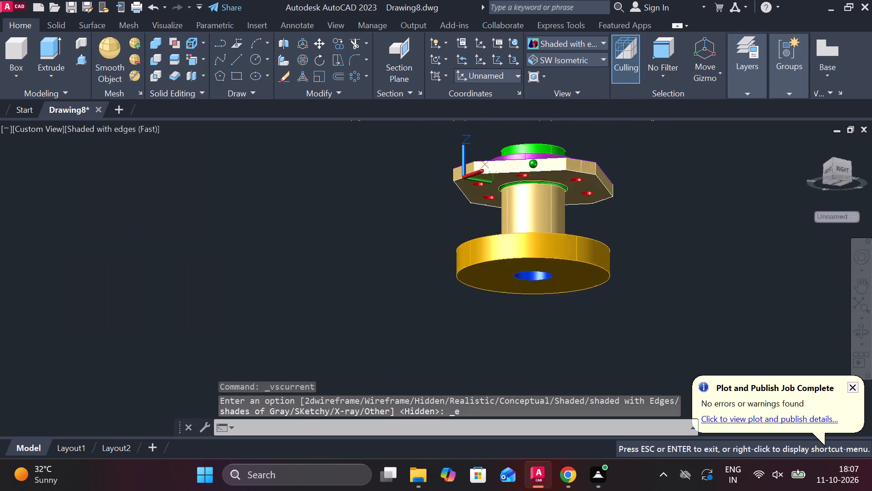
{"action": "middle_click_drag", "start_coordinate": [485, 165], "coordinate": [693, 230], "text": "shift"}
{"action": "scroll", "coordinate": [532, 225], "scroll_direction": "up", "scroll_amount": 2}
{"action": "middle_click_drag", "start_coordinate": [526, 210], "coordinate": [492, 303]}
{"action": "scroll", "coordinate": [492, 244], "scroll_direction": "up", "scroll_amount": 3}
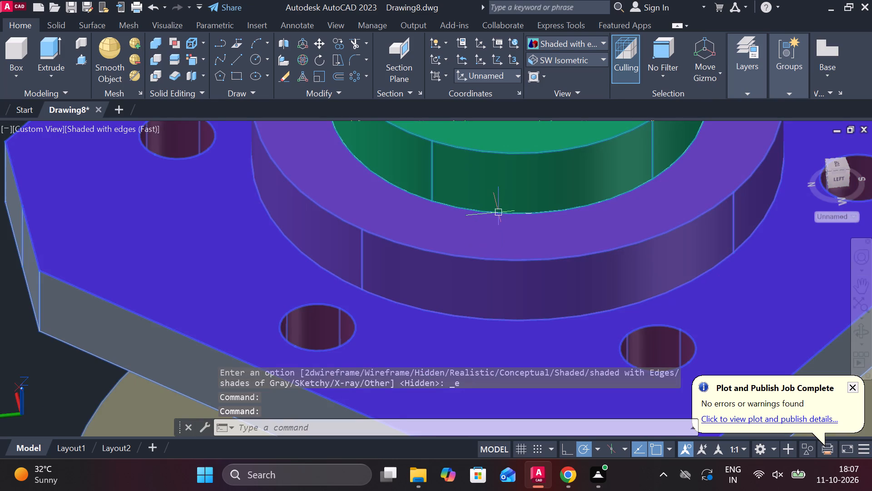
{"action": "scroll", "coordinate": [498, 212], "scroll_direction": "up", "scroll_amount": 2}
{"action": "scroll", "coordinate": [498, 212], "scroll_direction": "down", "scroll_amount": 1}
{"action": "left_click", "coordinate": [493, 212]}
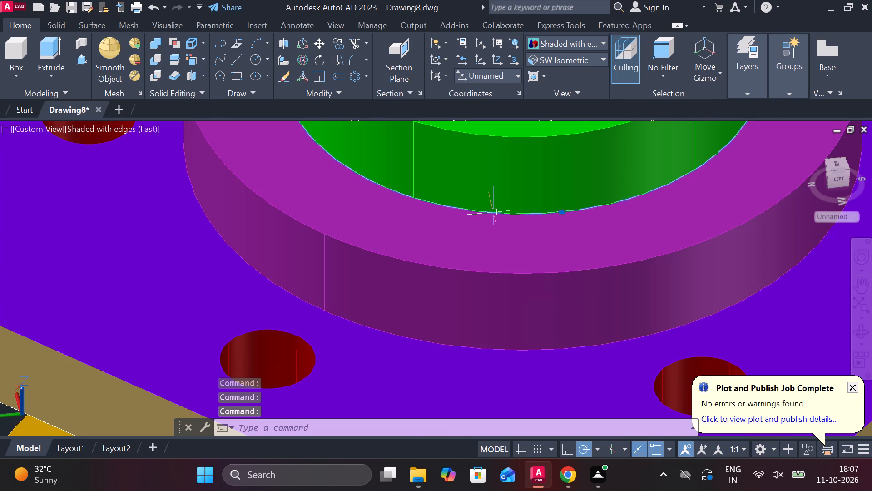
{"action": "type", "text": "E"}
{"action": "key", "text": "space"}
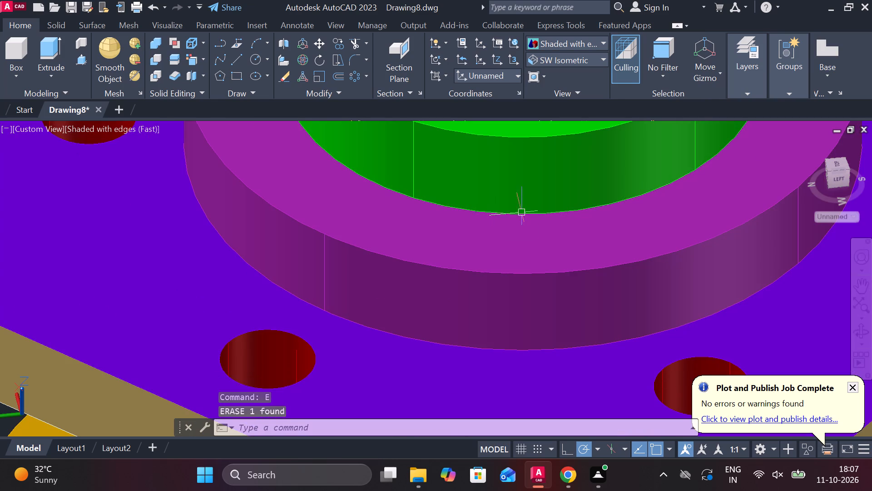
Examine the plate's lower edges, the boss and the base disc for any remaining leftover sketch curves.
{"action": "scroll", "coordinate": [526, 216], "scroll_direction": "down", "scroll_amount": 1}
{"action": "middle_click_drag", "start_coordinate": [529, 170], "coordinate": [511, 270]}
{"action": "scroll", "coordinate": [577, 206], "scroll_direction": "down", "scroll_amount": 2}
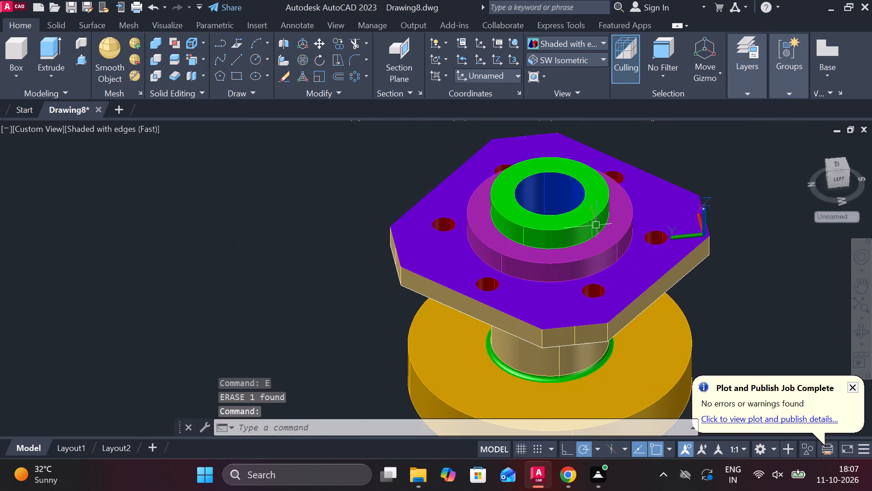
{"action": "scroll", "coordinate": [548, 358], "scroll_direction": "up", "scroll_amount": 3}
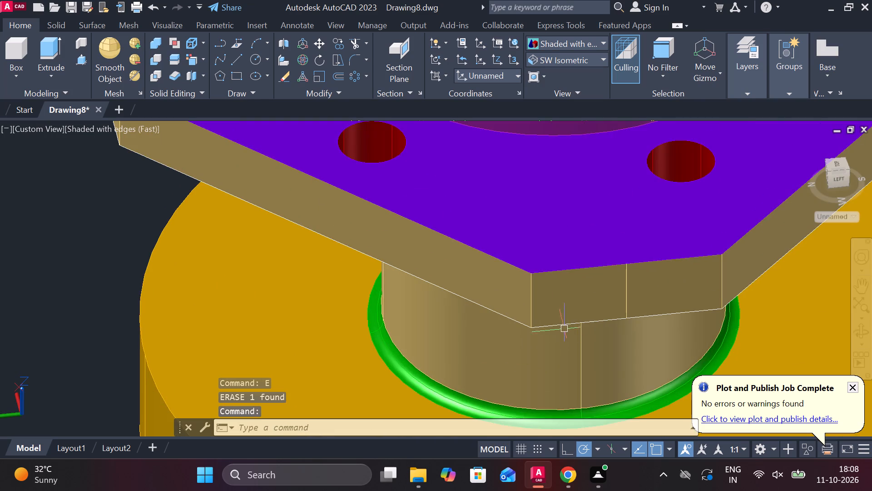
{"action": "scroll", "coordinate": [555, 325], "scroll_direction": "up", "scroll_amount": 4}
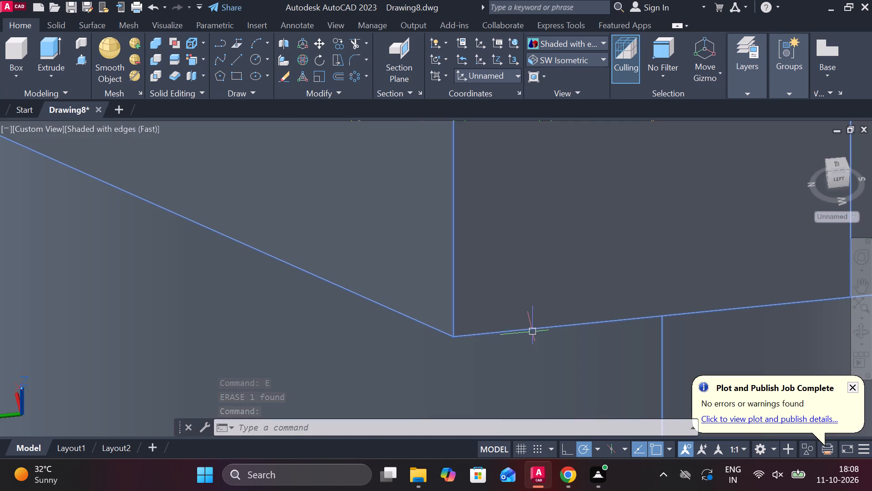
{"action": "scroll", "coordinate": [441, 333], "scroll_direction": "down", "scroll_amount": 3}
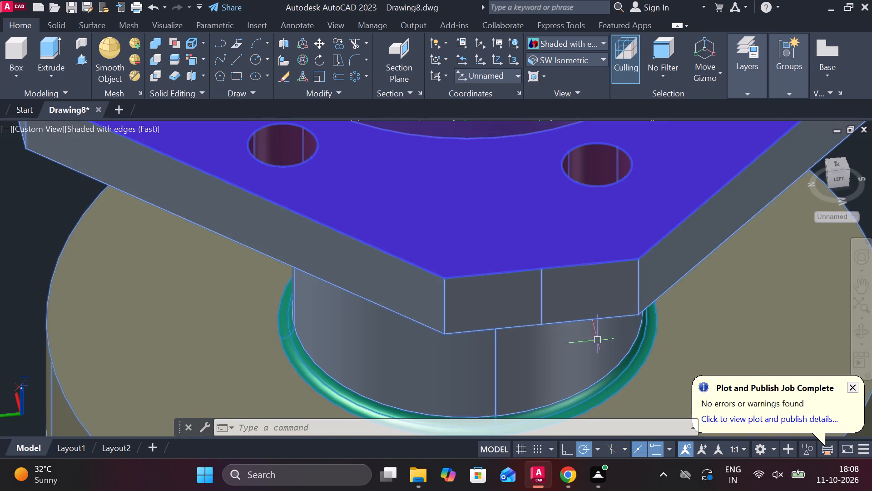
{"action": "scroll", "coordinate": [593, 333], "scroll_direction": "down", "scroll_amount": 3}
{"action": "scroll", "coordinate": [598, 359], "scroll_direction": "up", "scroll_amount": 1}
{"action": "middle_click_drag", "start_coordinate": [594, 360], "coordinate": [515, 331]}
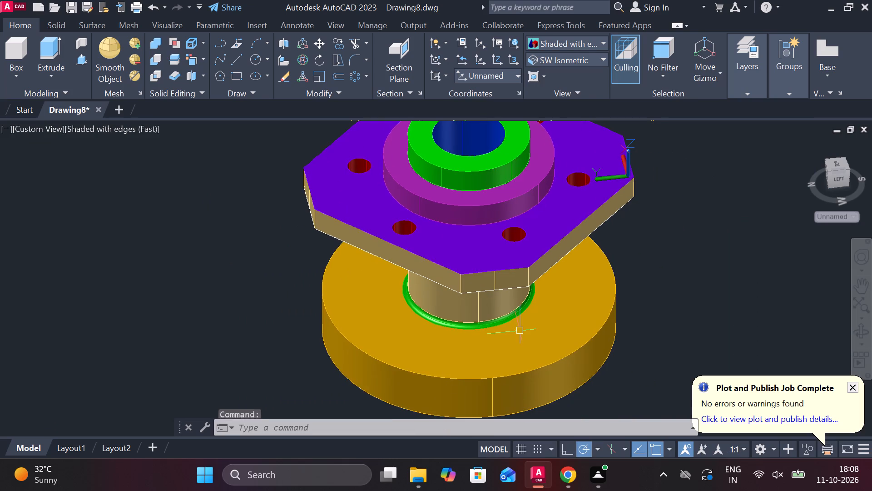
Display the model in the Shades of Gray visual style.
{"action": "left_click", "coordinate": [557, 38]}
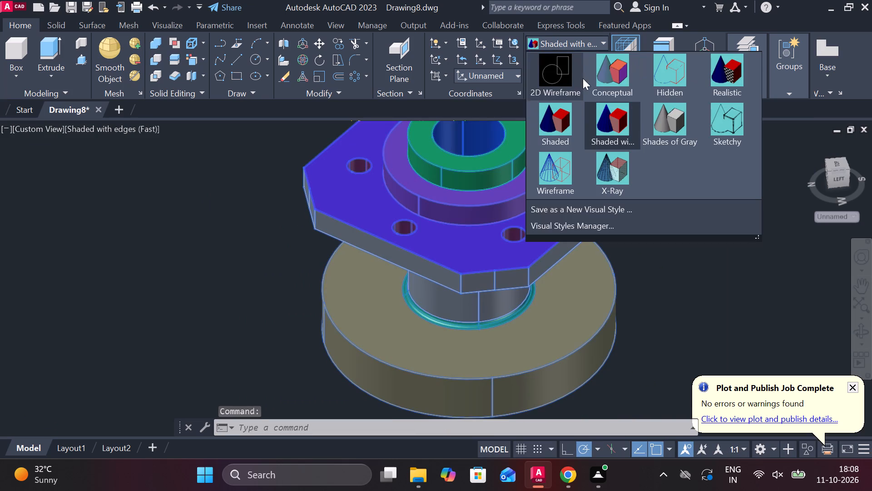
{"action": "left_click", "coordinate": [684, 121]}
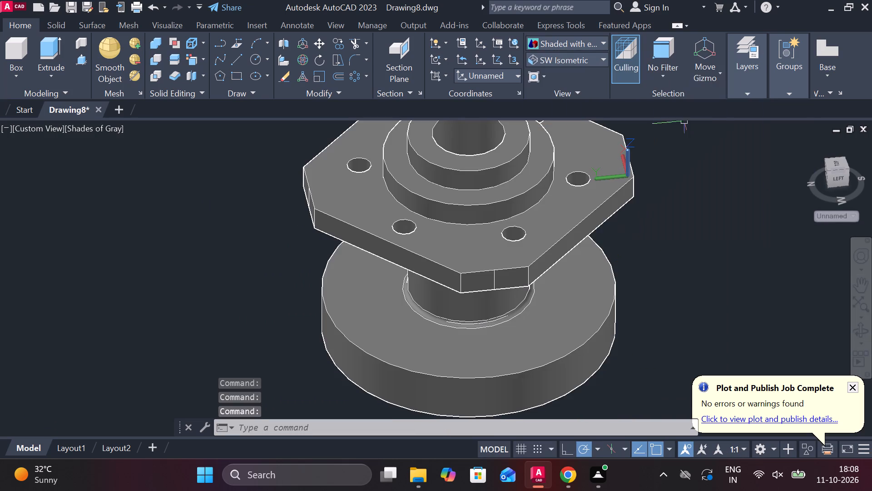
Erase the leftover sketch outline lying along the octagonal plate's lower edge.
{"action": "scroll", "coordinate": [525, 286], "scroll_direction": "up", "scroll_amount": 2}
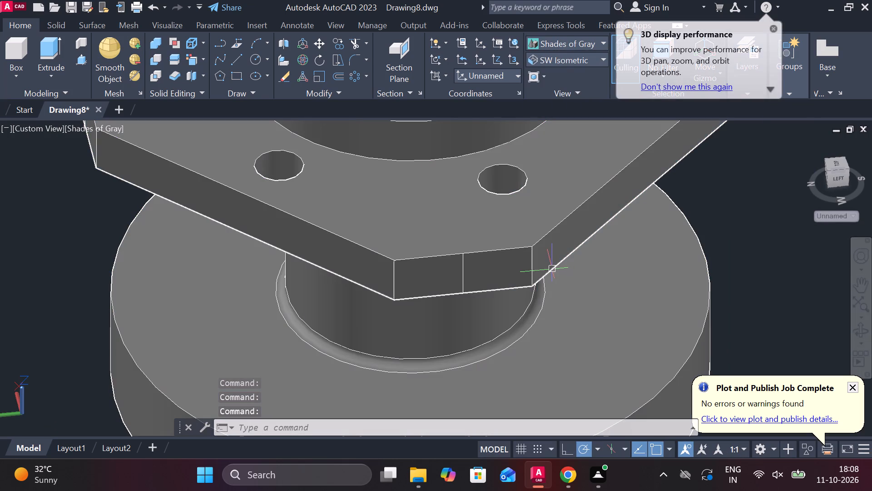
{"action": "left_click", "coordinate": [552, 269]}
{"action": "type", "text": "E"}
{"action": "key", "text": "space"}
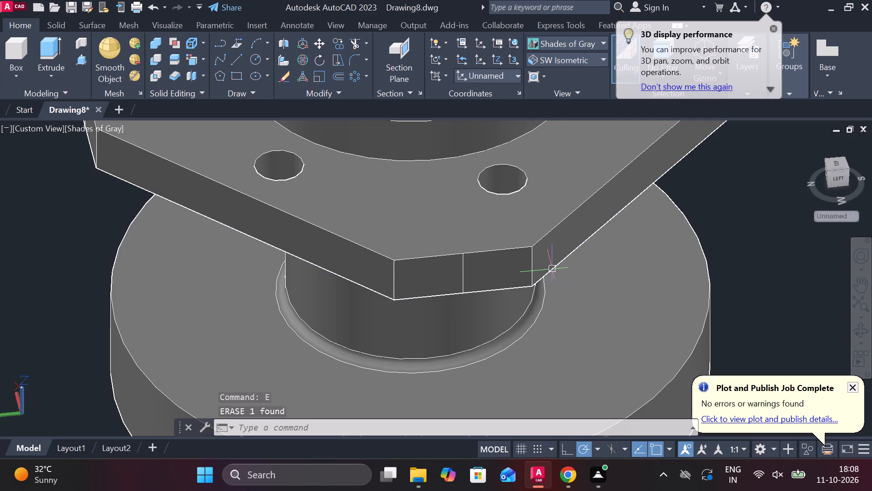
Switch the model's display to the Shaded with edges visual style.
{"action": "scroll", "coordinate": [552, 269], "scroll_direction": "down", "scroll_amount": 3}
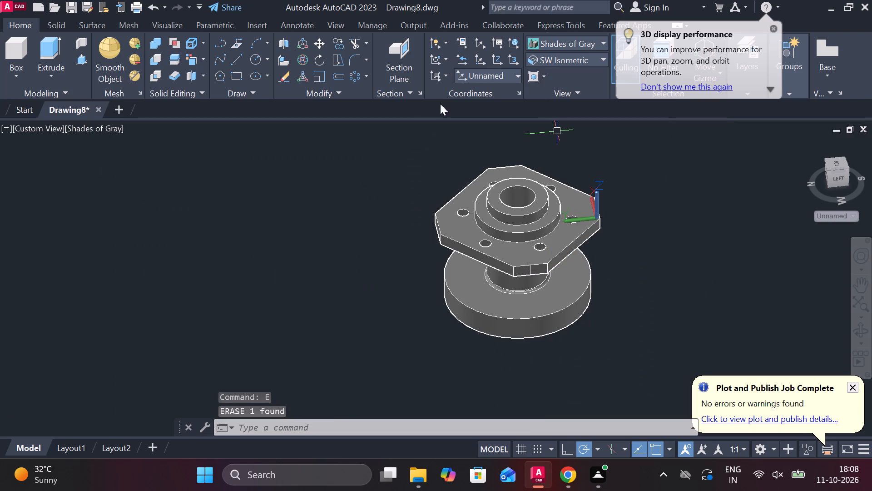
{"action": "left_click", "coordinate": [97, 128]}
{"action": "left_click", "coordinate": [181, 241]}
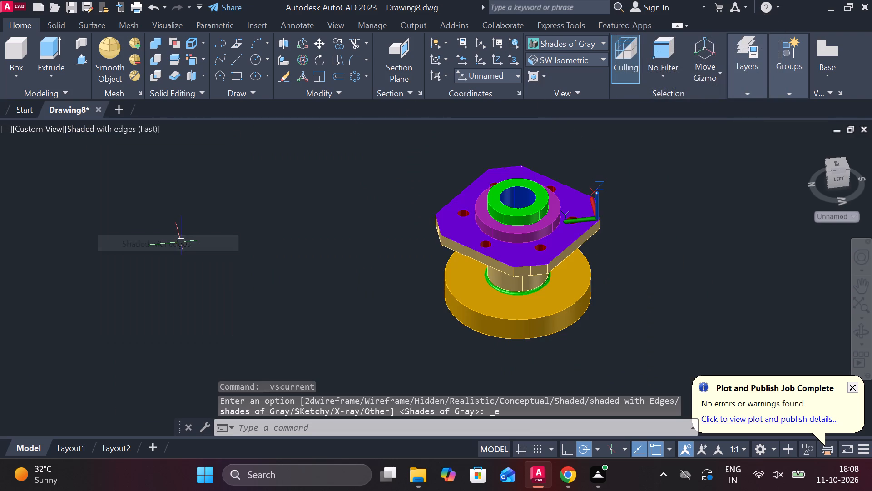
Examine the coloured model from several sides, including the plate's lower edge, for any remaining leftover sketch curves.
{"action": "scroll", "coordinate": [595, 260], "scroll_direction": "up", "scroll_amount": 1}
{"action": "middle_click_drag", "start_coordinate": [604, 257], "coordinate": [448, 282], "text": "shift"}
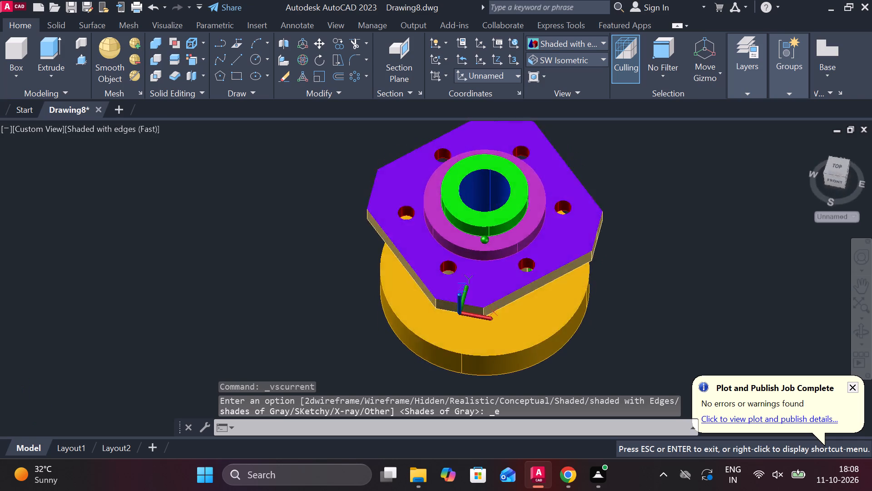
{"action": "middle_click_drag", "start_coordinate": [448, 282], "coordinate": [321, 218], "text": "shift"}
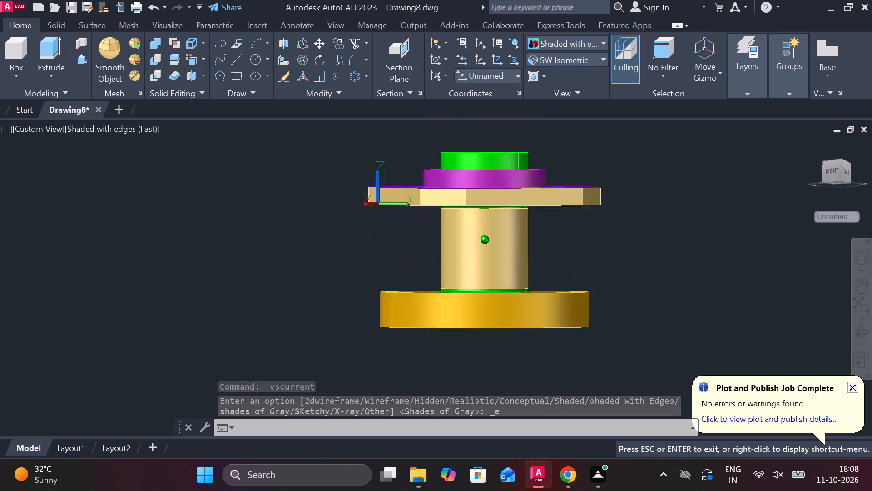
{"action": "middle_click_drag", "start_coordinate": [321, 218], "coordinate": [537, 325], "text": "shift"}
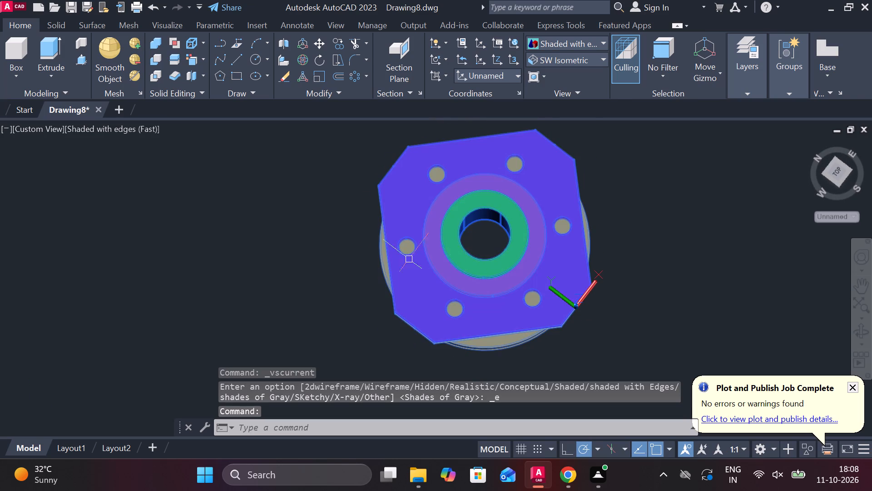
{"action": "middle_click_drag", "start_coordinate": [325, 224], "coordinate": [396, 175], "text": "shift"}
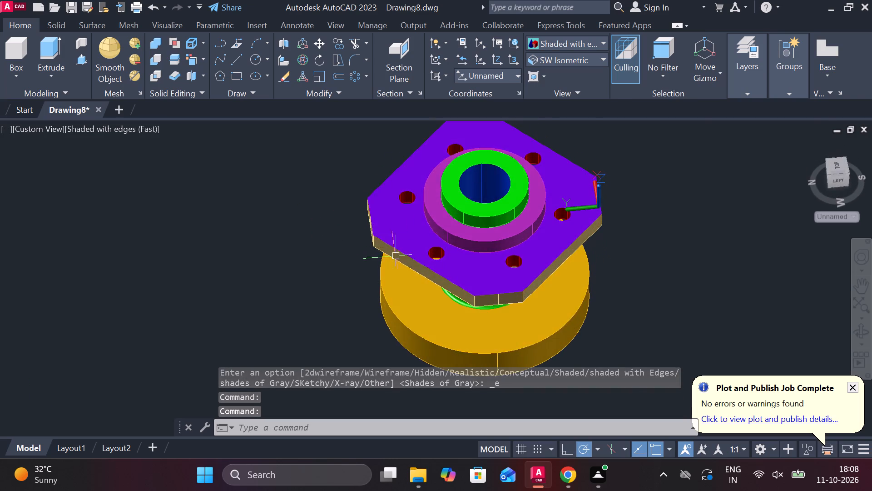
{"action": "scroll", "coordinate": [391, 256], "scroll_direction": "up", "scroll_amount": 3}
{"action": "scroll", "coordinate": [354, 251], "scroll_direction": "up", "scroll_amount": 3}
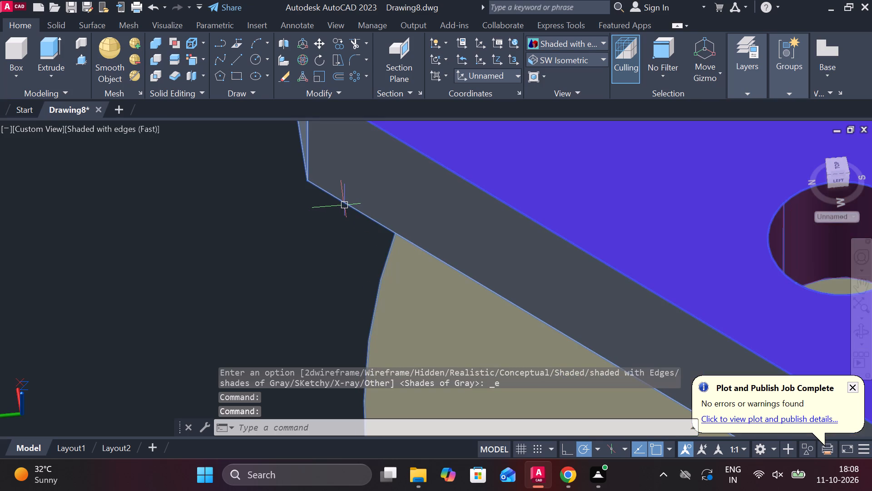
{"action": "scroll", "coordinate": [343, 207], "scroll_direction": "up", "scroll_amount": 2}
{"action": "left_click", "coordinate": [361, 208]}
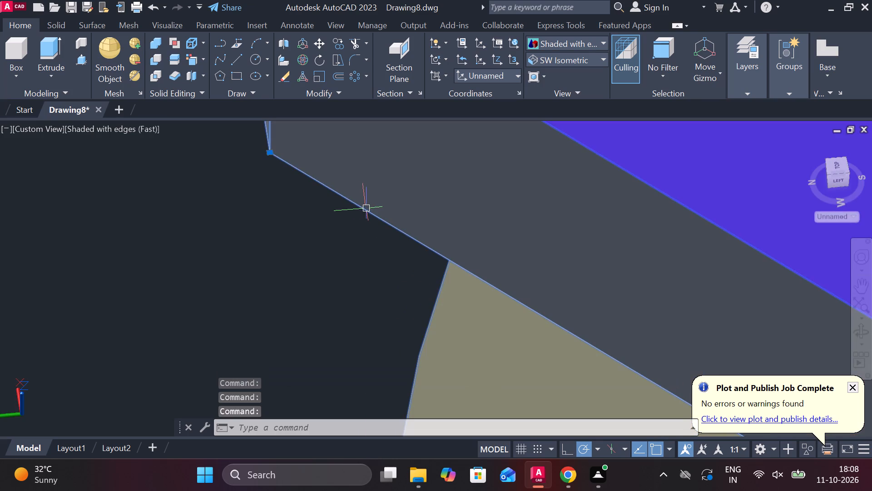
{"action": "scroll", "coordinate": [366, 208], "scroll_direction": "down", "scroll_amount": 6}
{"action": "key", "text": "Escape"}
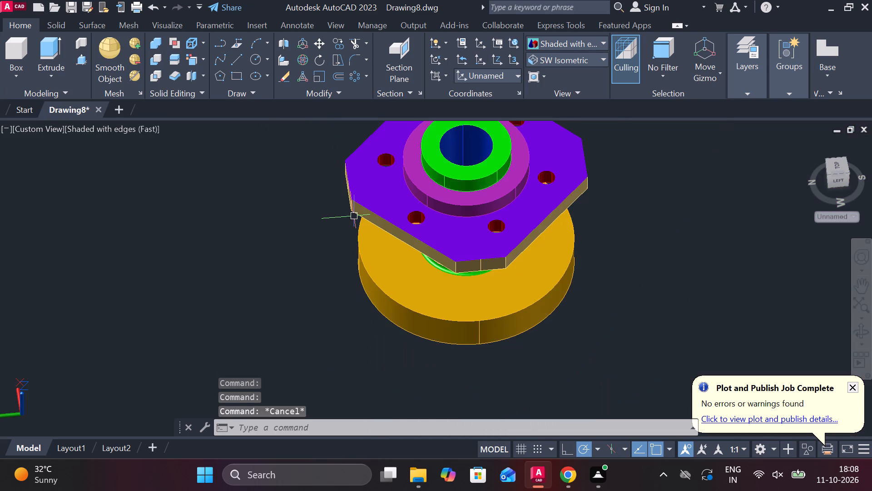
Set the model to the SW Isometric view.
{"action": "left_click", "coordinate": [574, 60]}
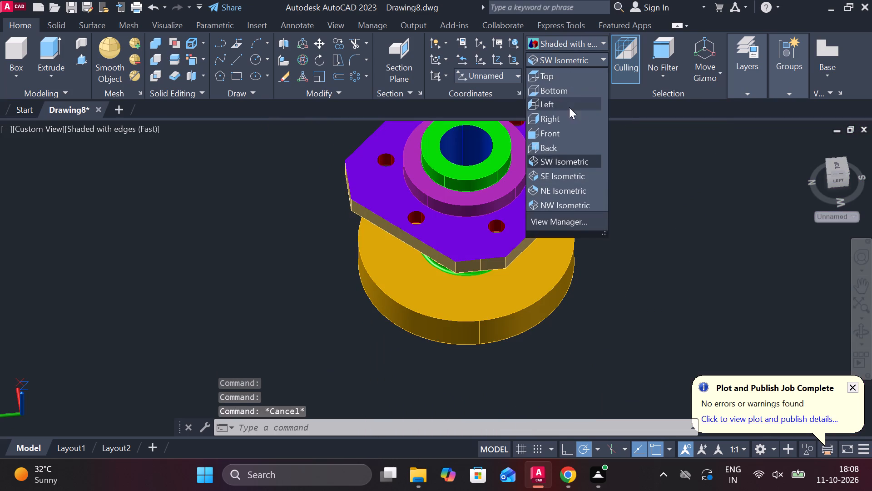
{"action": "left_click", "coordinate": [561, 159]}
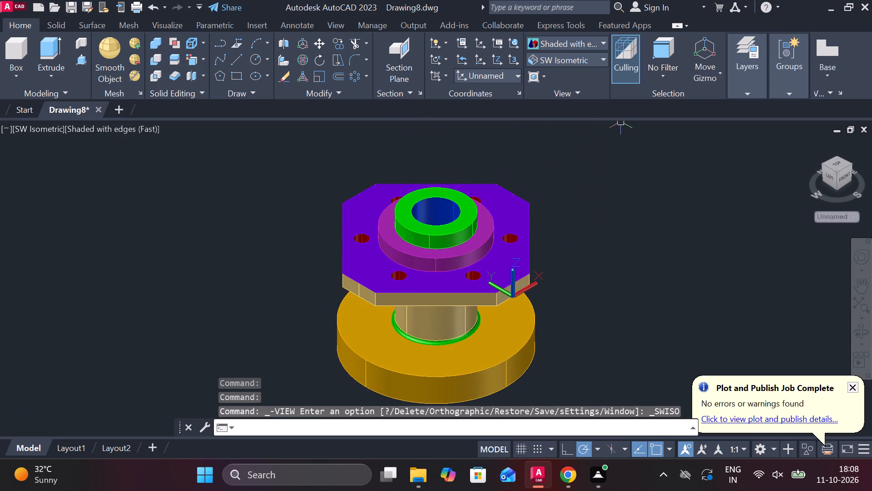
{"action": "middle_click_drag", "start_coordinate": [565, 249], "coordinate": [512, 178]}
{"action": "scroll", "coordinate": [542, 197], "scroll_direction": "down", "scroll_amount": 1}
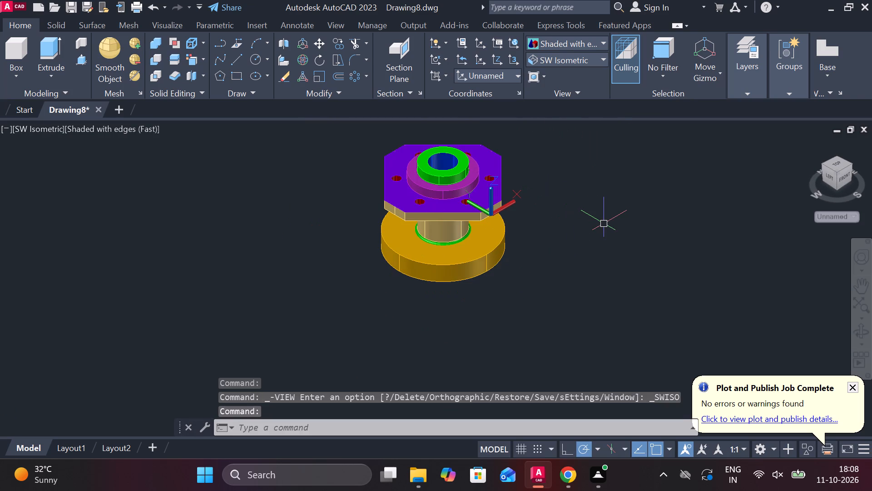
Save the drawing in Documents as MECHANICAL FLANGE ASSEMBLY in AutoCAD 2018 Drawing format.
{"action": "key", "text": "ctrl+s"}
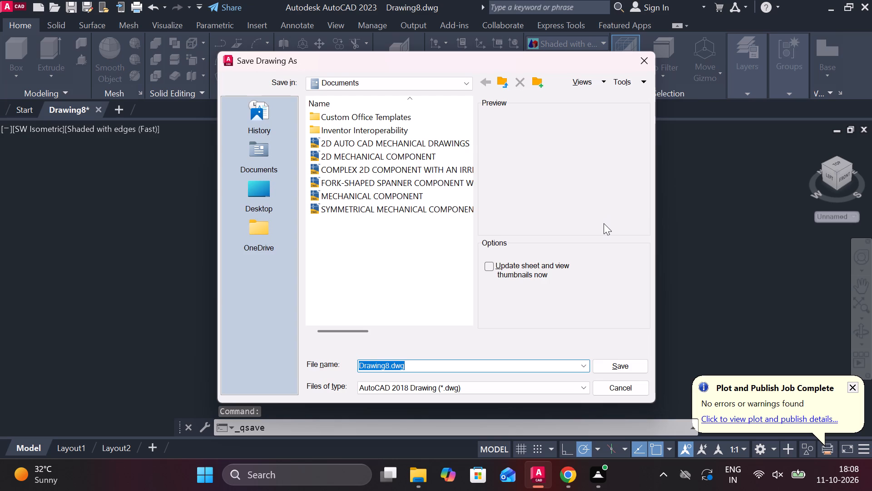
{"action": "type", "text": "MECHANICAL FLANGE ASSEMBLY"}
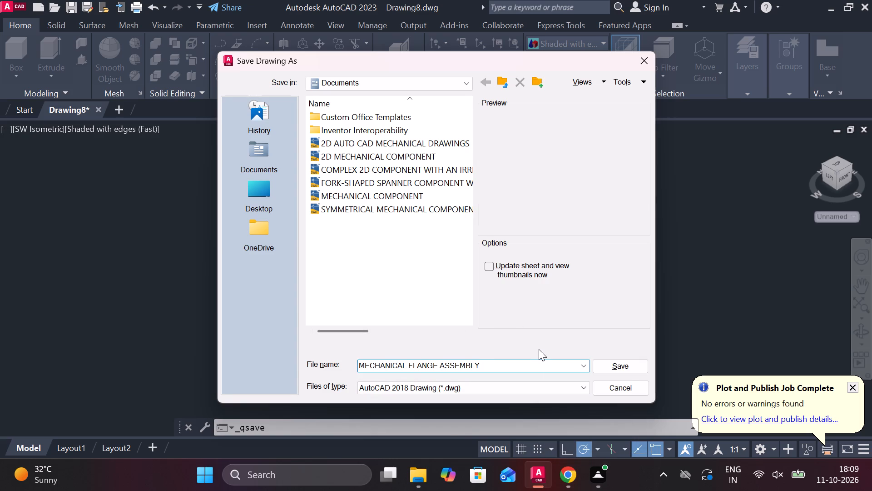
{"action": "left_click", "coordinate": [614, 369]}
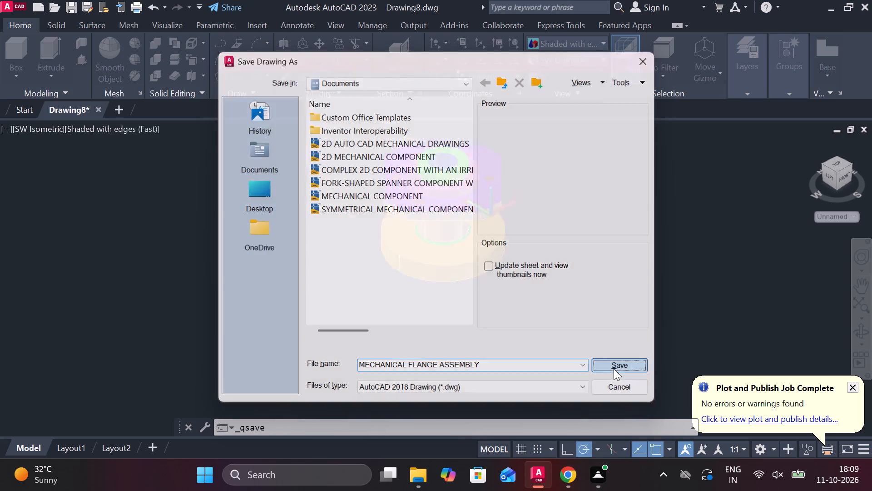
Turn off log file recording with LOGFILEOFF.
{"action": "scroll", "coordinate": [572, 222], "scroll_direction": "up", "scroll_amount": 2}
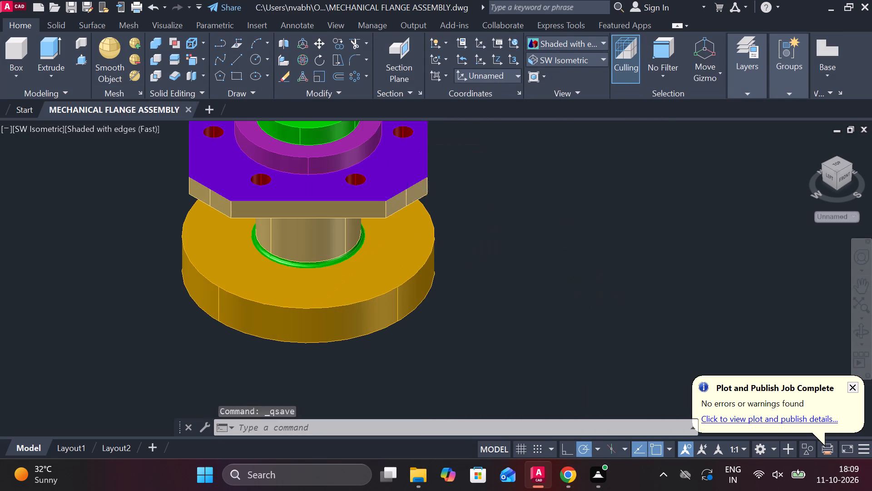
{"action": "middle_click_drag", "start_coordinate": [572, 222], "coordinate": [593, 278]}
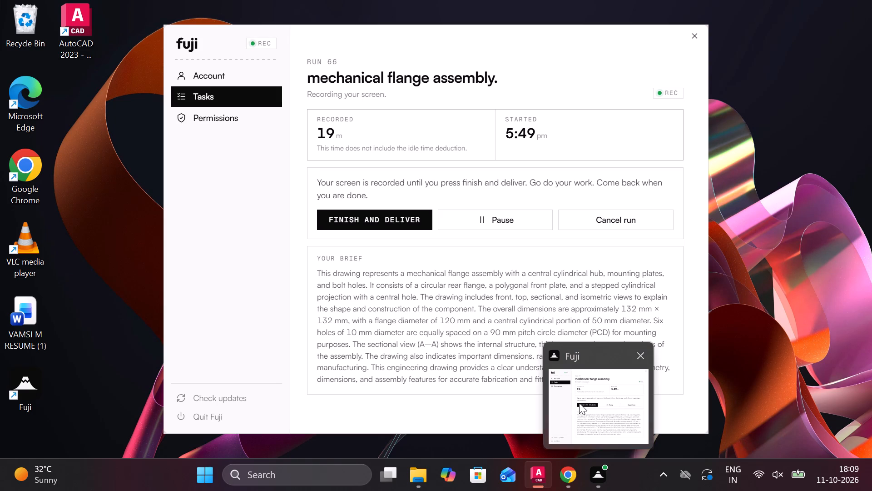
{"action": "type", "text": "LOG"}
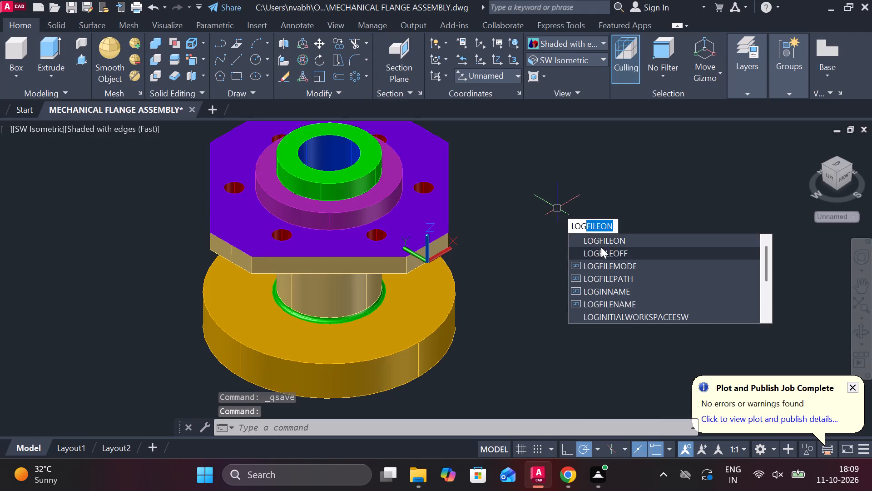
{"action": "left_click", "coordinate": [605, 249]}
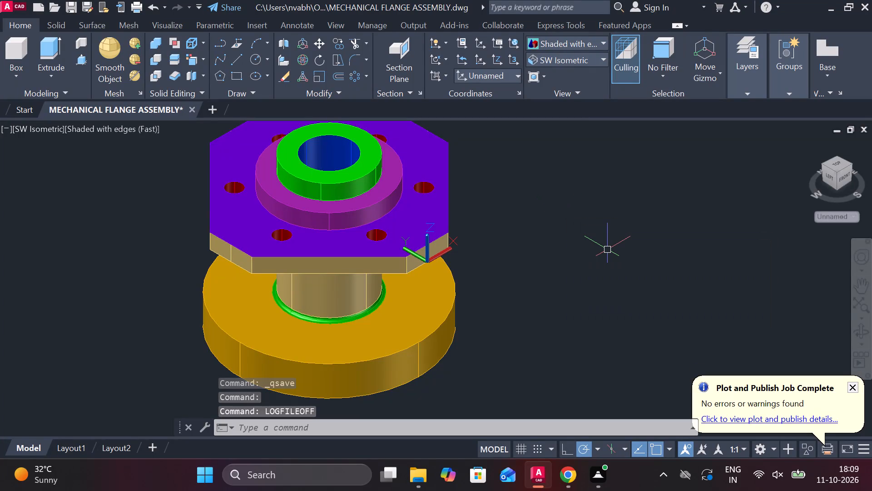
Save the drawing again under its current name.
{"action": "key", "text": "ctrl+s"}
Set up a plot of the model with the DWG To PDF.pc3 plotter in landscape orientation.
{"action": "scroll", "coordinate": [550, 223], "scroll_direction": "down", "scroll_amount": 1}
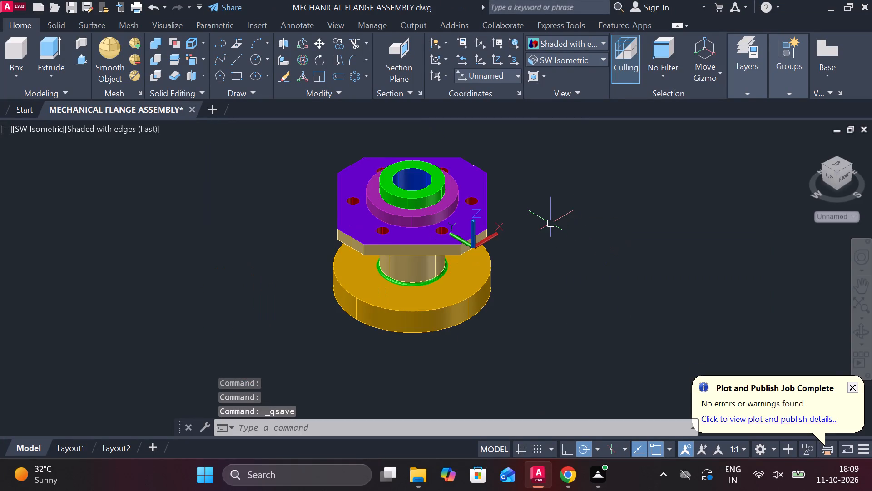
{"action": "scroll", "coordinate": [495, 215], "scroll_direction": "up", "scroll_amount": 1}
{"action": "middle_click_drag", "start_coordinate": [549, 231], "coordinate": [696, 258]}
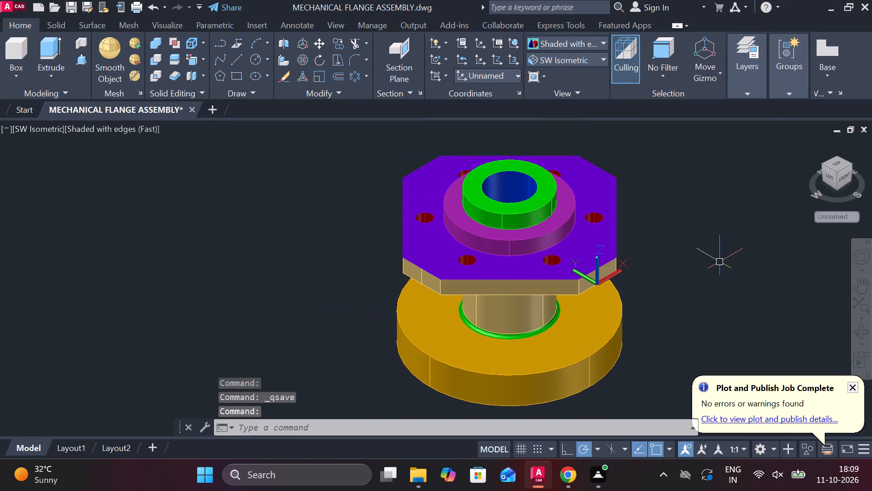
{"action": "type", "text": "PLOT"}
{"action": "left_click", "coordinate": [739, 290]}
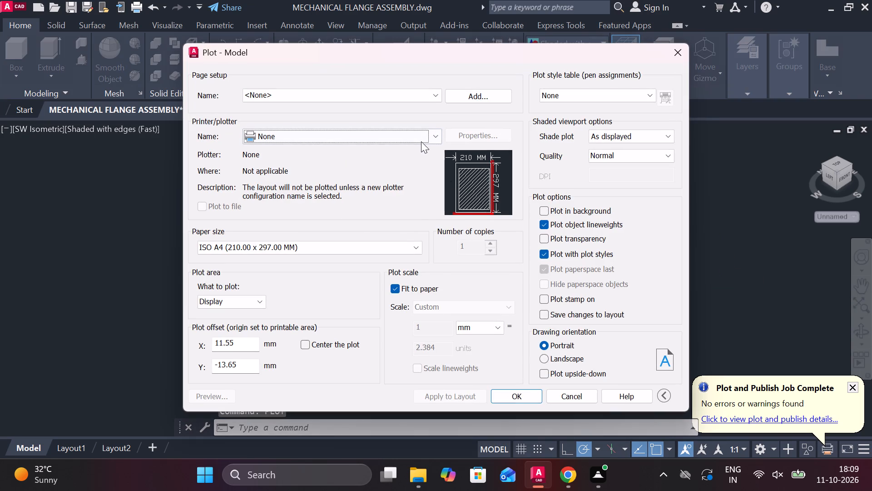
{"action": "left_click", "coordinate": [421, 140]}
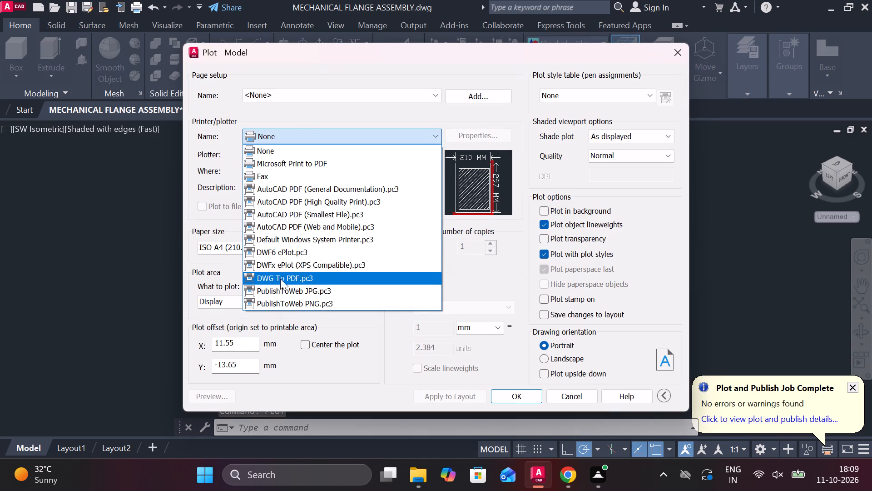
{"action": "left_click", "coordinate": [280, 279]}
{"action": "left_click", "coordinate": [541, 359]}
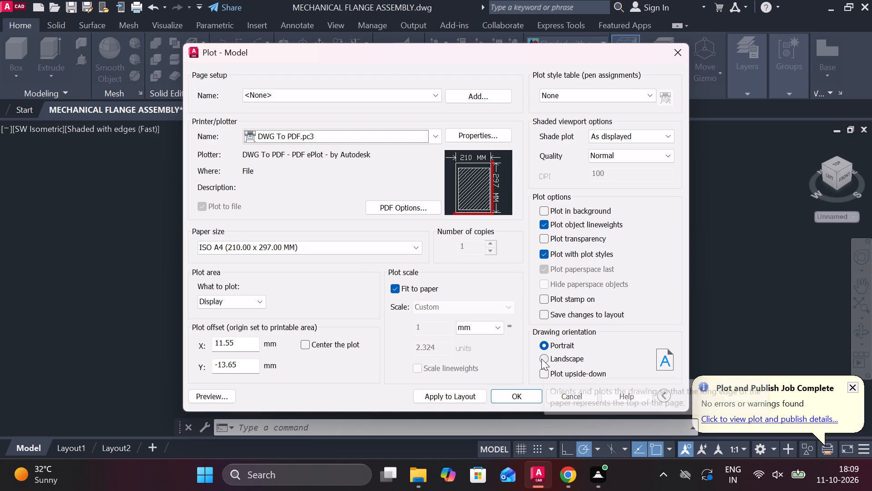
Set the plot area to a window enclosing the whole flange model.
{"action": "left_click", "coordinate": [244, 302]}
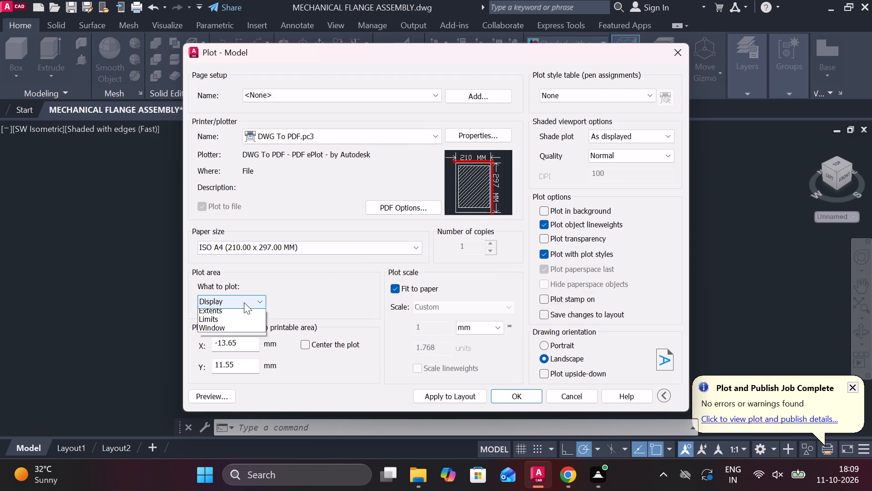
{"action": "left_click", "coordinate": [234, 338]}
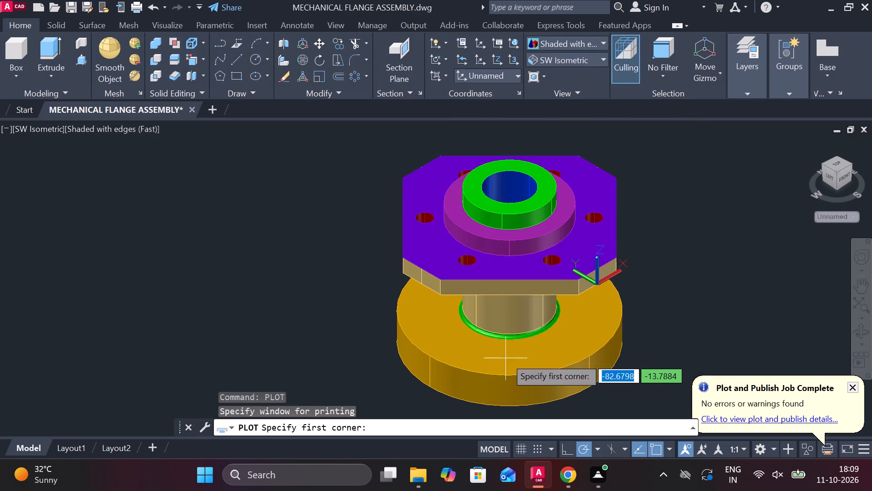
{"action": "scroll", "coordinate": [477, 298], "scroll_direction": "down", "scroll_amount": 1}
{"action": "left_click", "coordinate": [371, 180]}
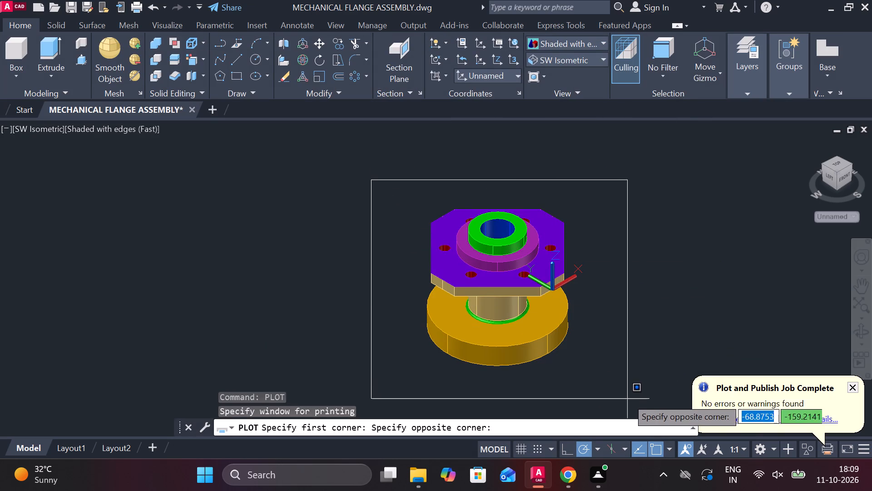
{"action": "left_click", "coordinate": [620, 384]}
Plot the model to the PDF file MECHANICAL FLANGE ASSEMBLY-Model in Documents and check the resulting page.
{"action": "left_click", "coordinate": [517, 394]}
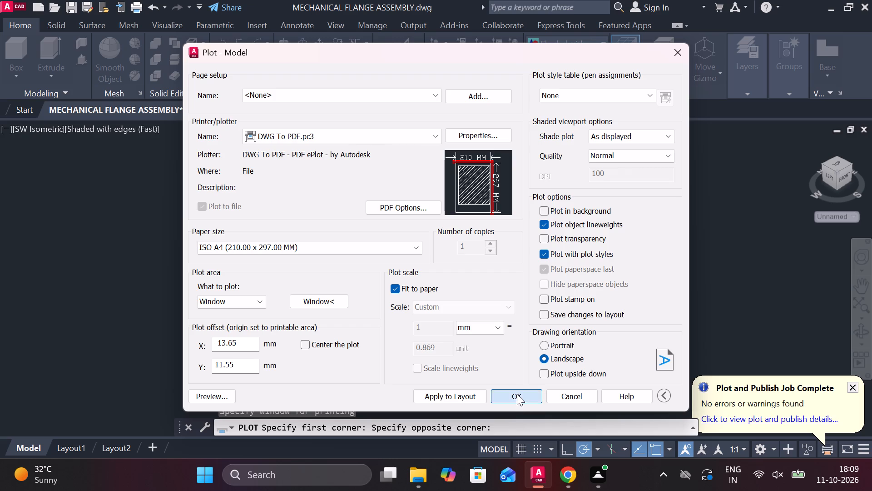
{"action": "left_click", "coordinate": [621, 366]}
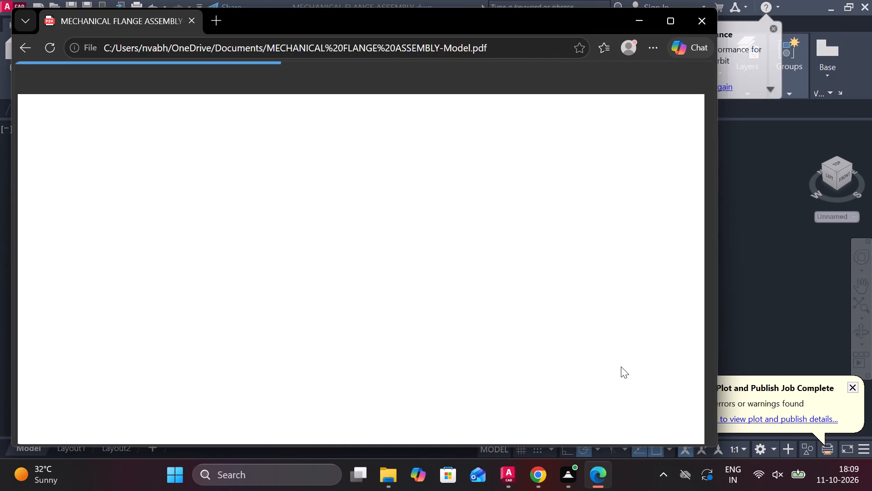
{"action": "scroll", "coordinate": [565, 292], "scroll_direction": "down", "scroll_amount": 2}
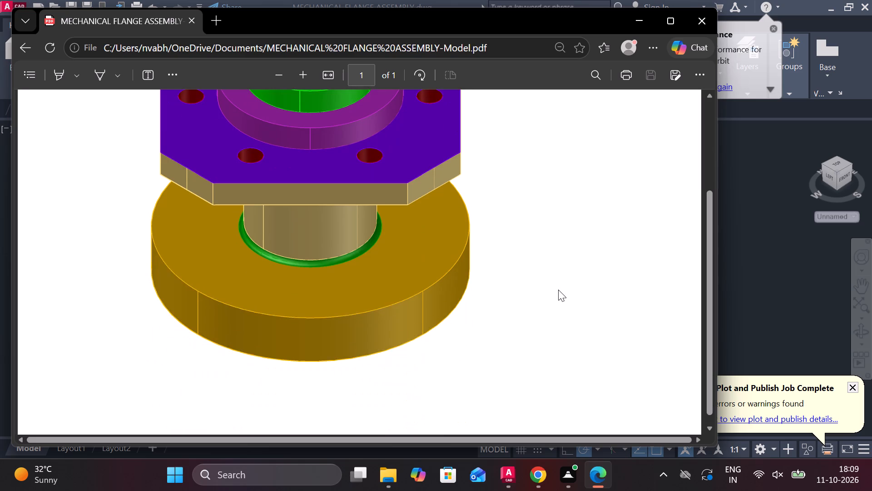
{"action": "scroll", "coordinate": [546, 276], "scroll_direction": "up", "scroll_amount": 1}
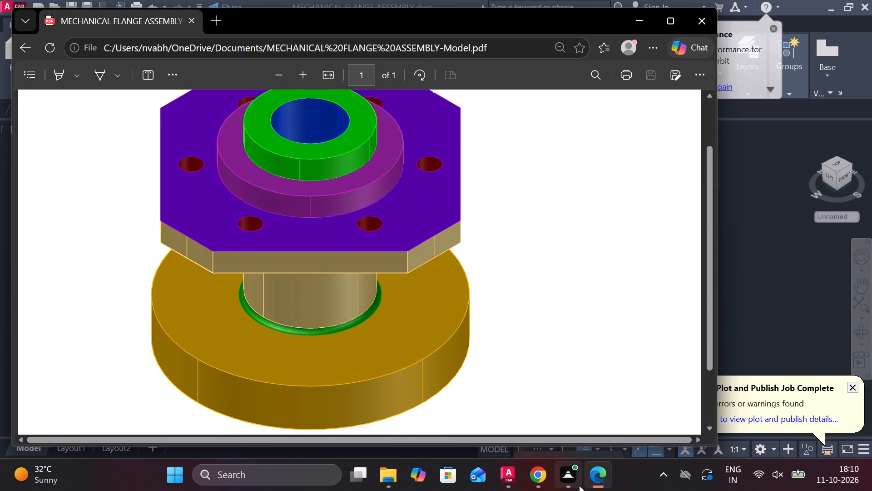